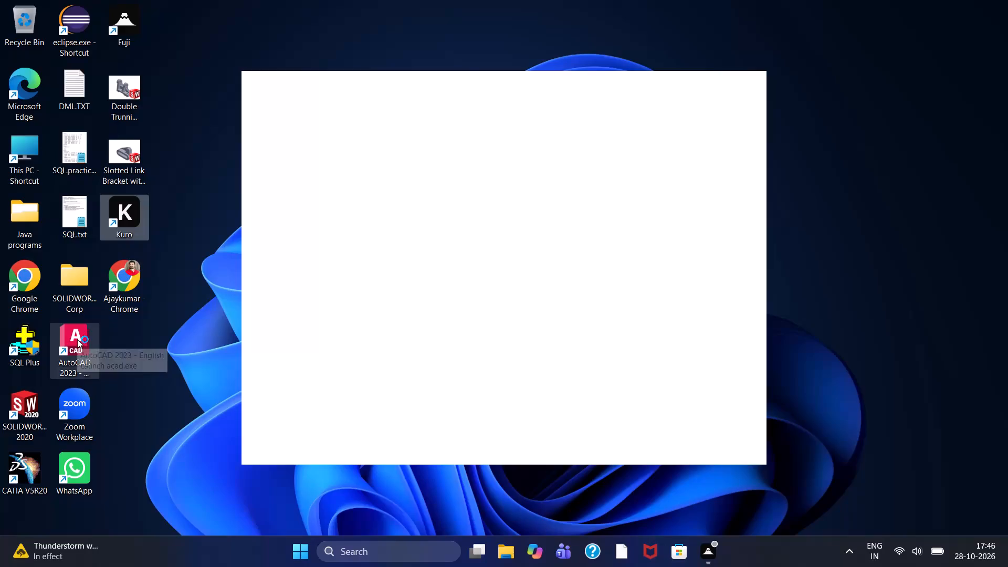
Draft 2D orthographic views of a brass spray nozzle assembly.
Launch AutoCAD 2023 from the desktop.
{"action": "double_click", "coordinate": [77, 339]}
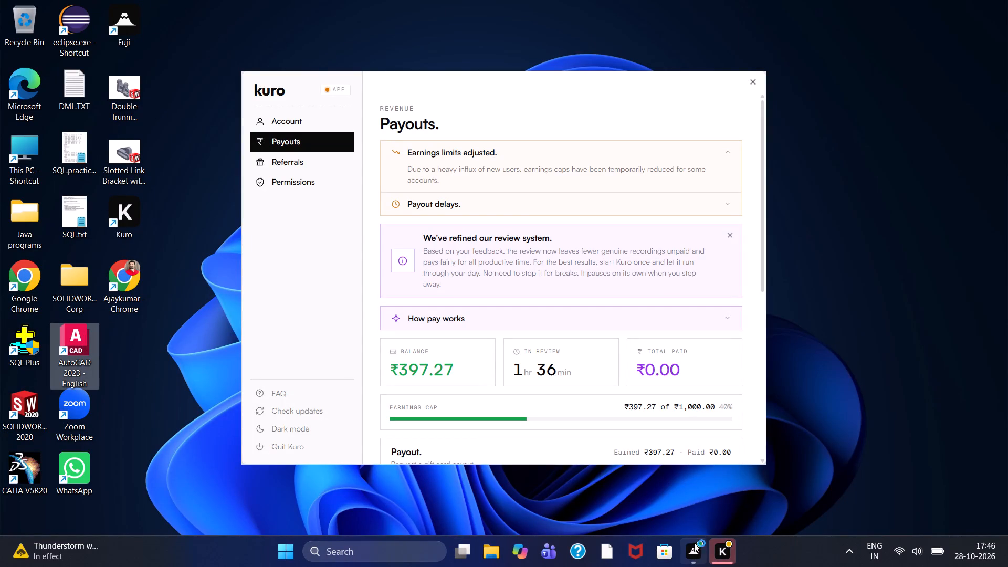
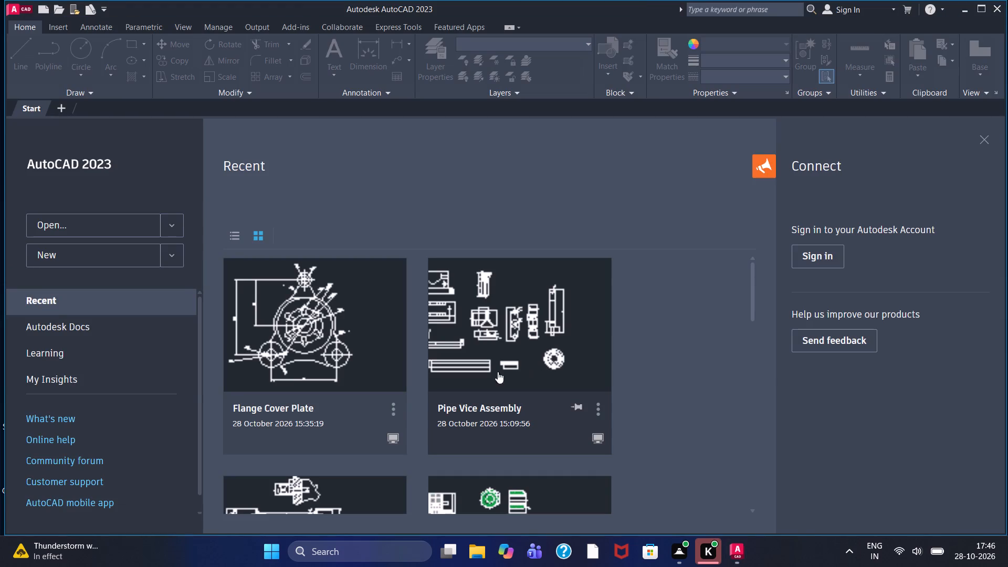
Create a new blank drawing.
{"action": "left_click", "coordinate": [121, 249]}
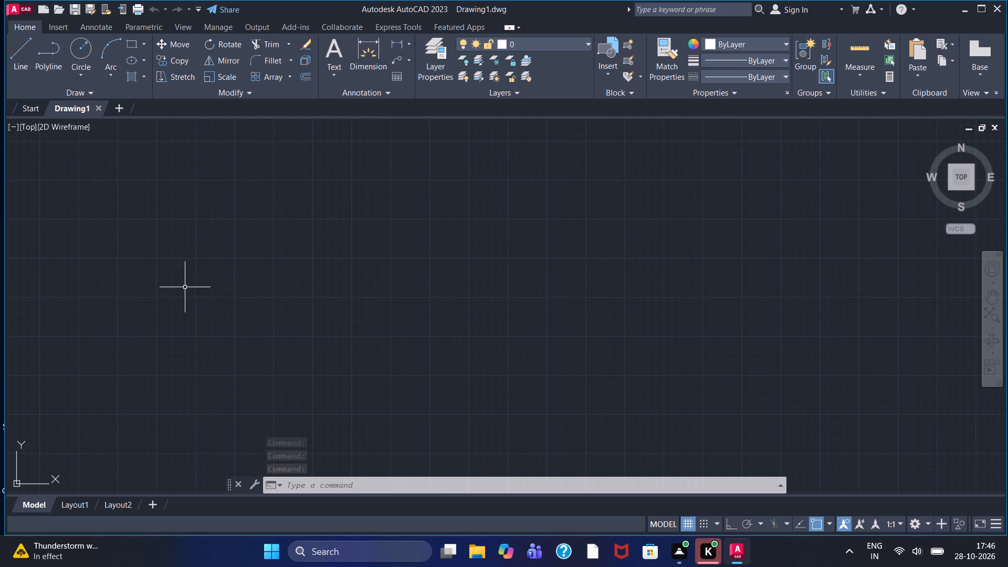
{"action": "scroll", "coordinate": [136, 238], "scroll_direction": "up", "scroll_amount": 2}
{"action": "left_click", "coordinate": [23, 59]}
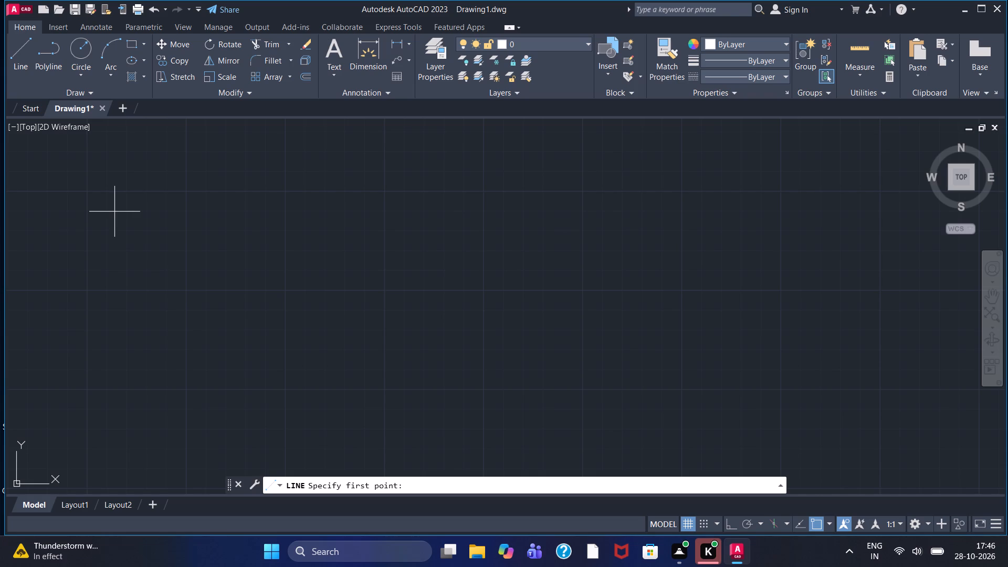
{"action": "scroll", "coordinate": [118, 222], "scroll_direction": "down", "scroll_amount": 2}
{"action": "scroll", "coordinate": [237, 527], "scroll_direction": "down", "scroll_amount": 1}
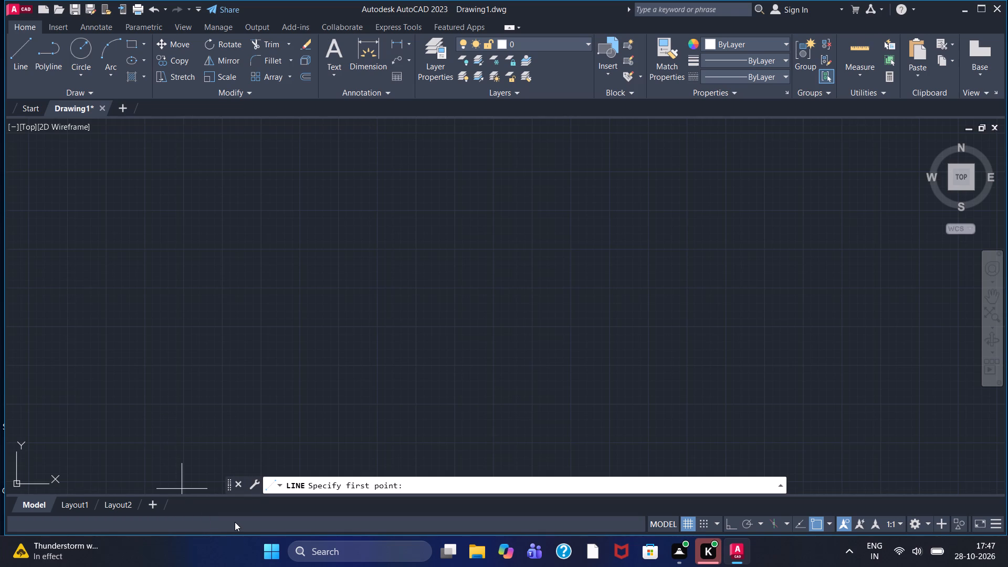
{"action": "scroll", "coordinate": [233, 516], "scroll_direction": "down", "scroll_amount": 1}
Draw an upright rectangle 10 units wide and 20 units high using the Line command with Ortho on.
{"action": "left_click", "coordinate": [26, 49]}
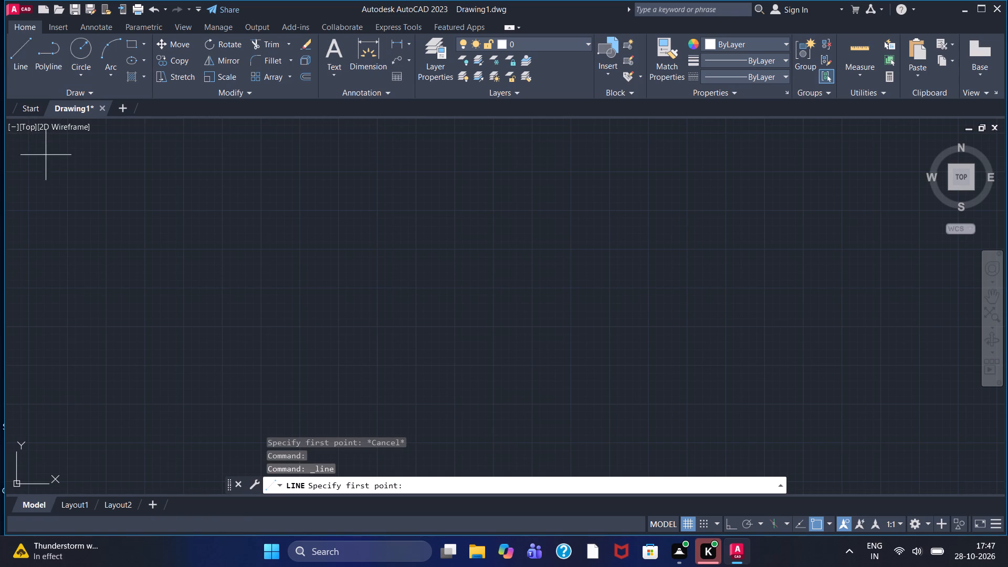
{"action": "left_click", "coordinate": [136, 299]}
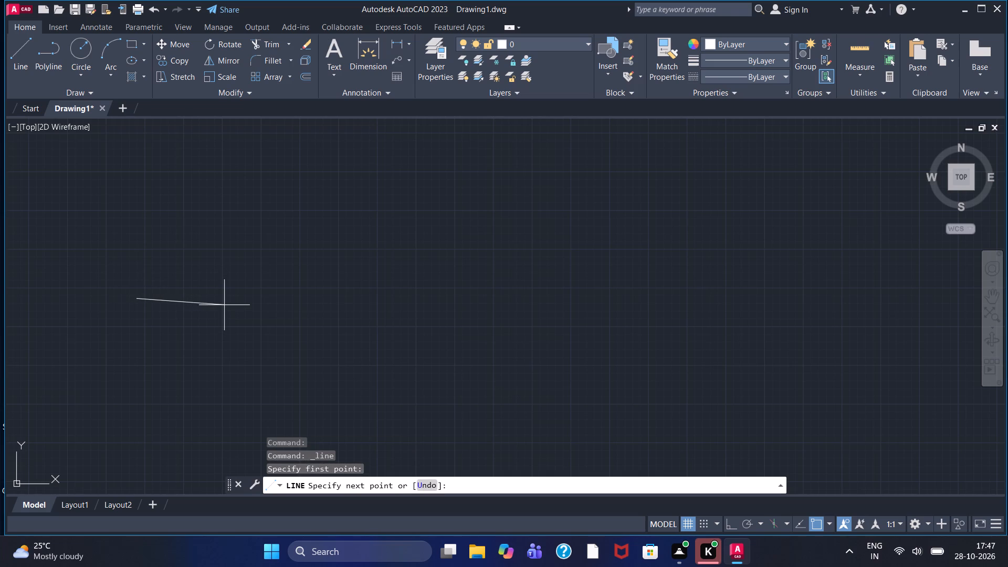
{"action": "key", "text": "F8"}
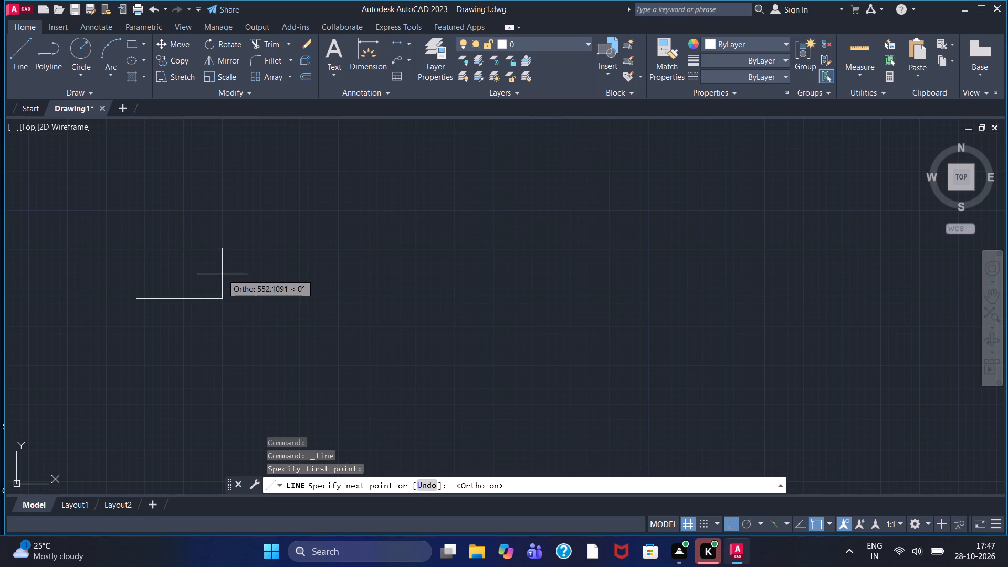
{"action": "scroll", "coordinate": [177, 288], "scroll_direction": "up", "scroll_amount": 3}
{"action": "middle_click_drag", "start_coordinate": [110, 323], "coordinate": [322, 300]}
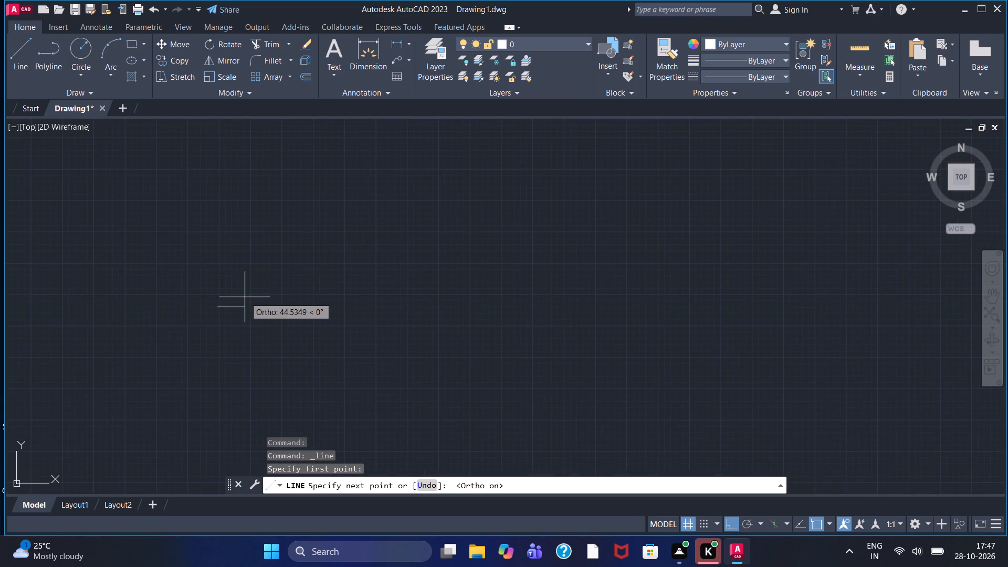
{"action": "scroll", "coordinate": [245, 297], "scroll_direction": "up", "scroll_amount": 5}
{"action": "middle_click_drag", "start_coordinate": [196, 313], "coordinate": [427, 212]}
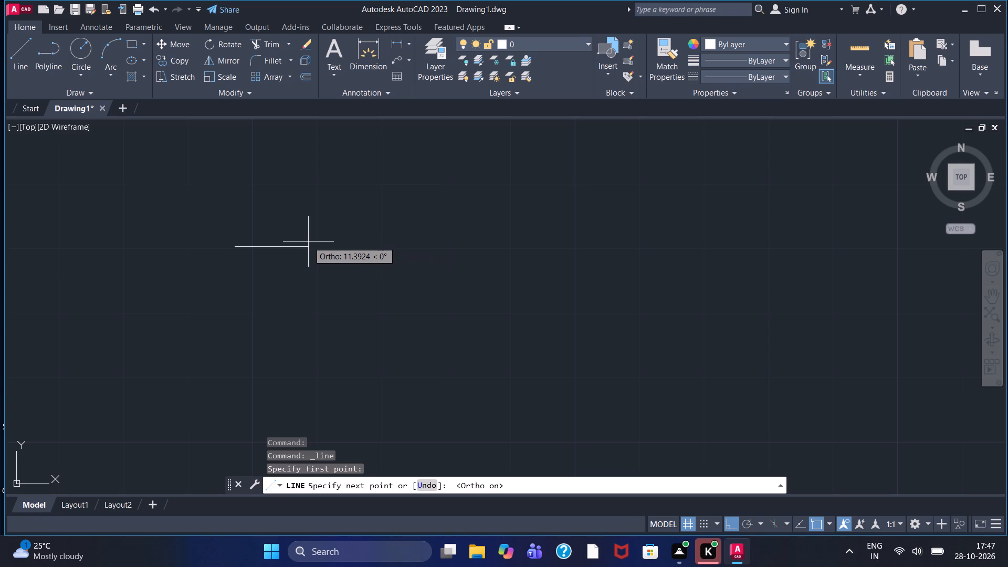
{"action": "type", "text": "10"}
{"action": "key", "text": "Return"}
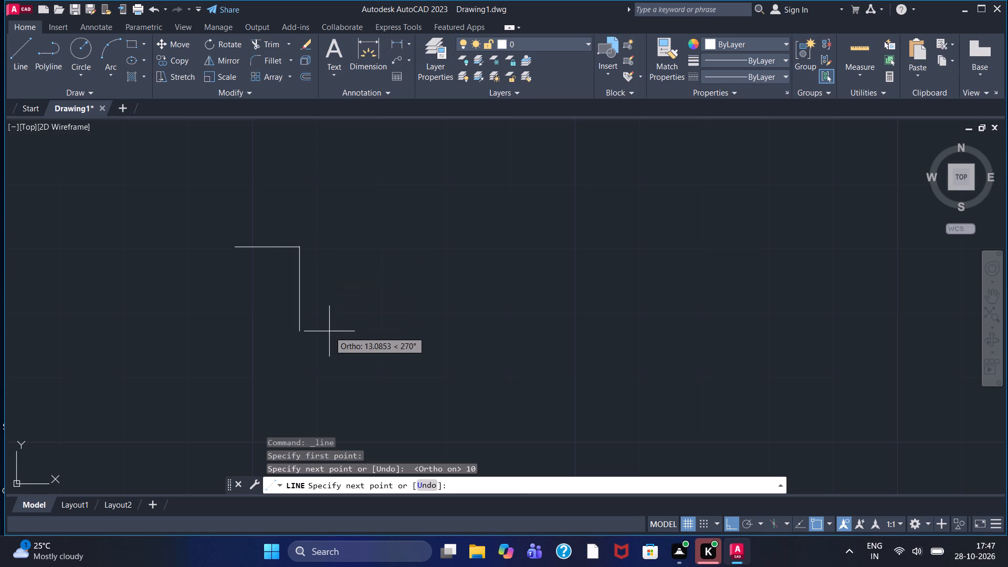
{"action": "type", "text": "20"}
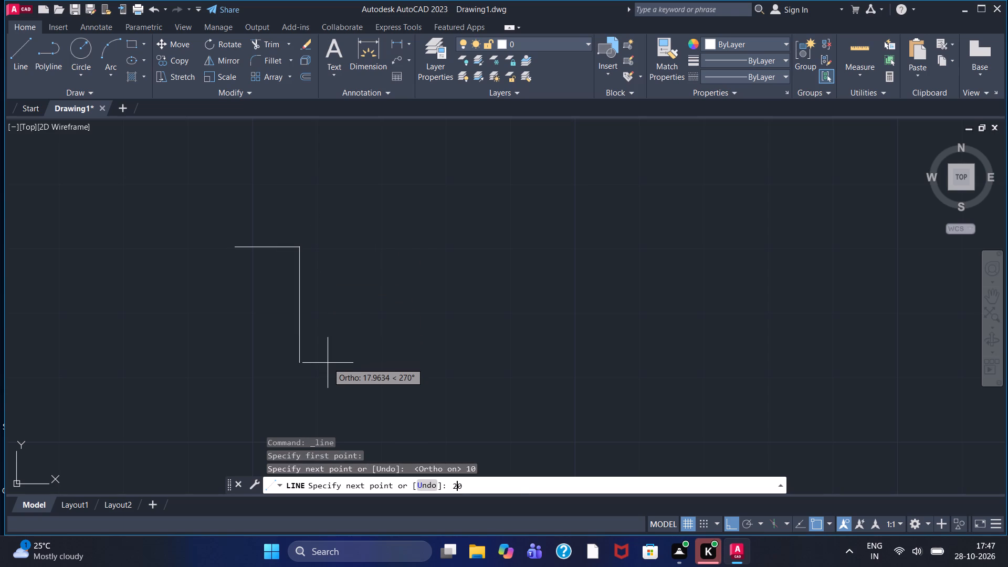
{"action": "key", "text": "Return"}
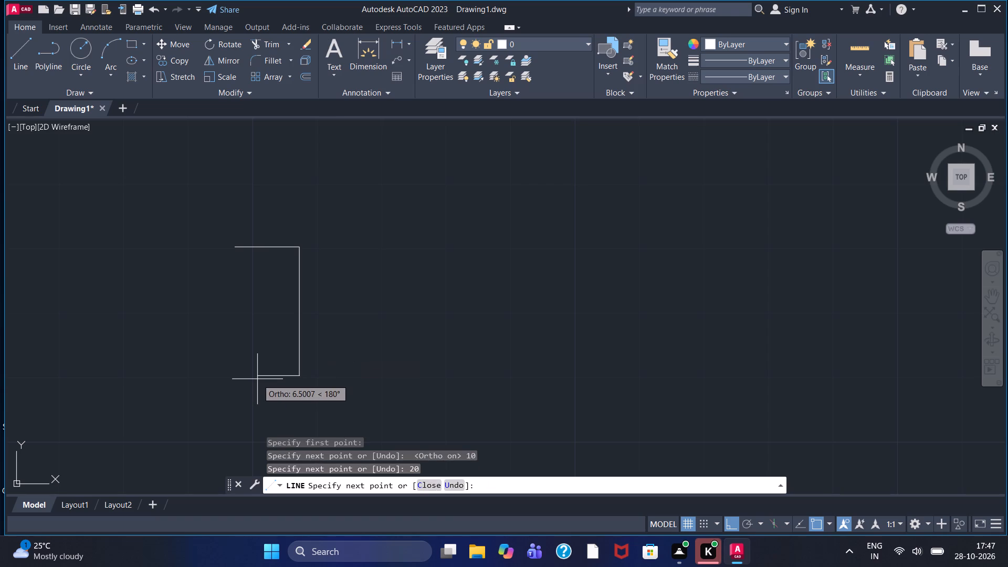
{"action": "key", "text": "2"}
{"action": "key", "text": "BackSpace"}
{"action": "type", "text": "10"}
{"action": "key", "text": "Return"}
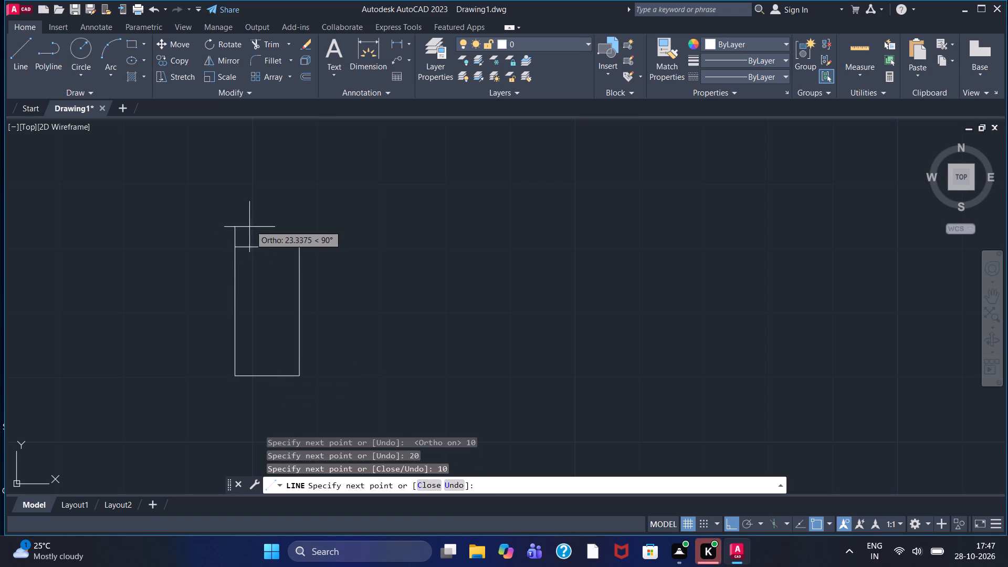
{"action": "left_click", "coordinate": [244, 246]}
{"action": "key", "text": "Escape"}
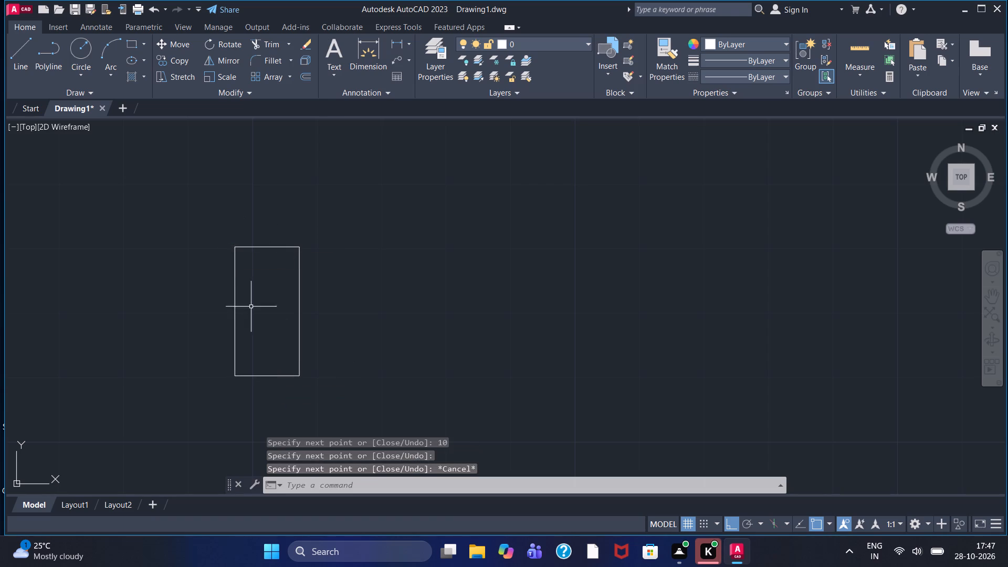
Draw a 5-unit vertical line downward from the midpoint of the rectangle's bottom edge.
{"action": "middle_click_drag", "start_coordinate": [272, 321], "coordinate": [275, 258]}
{"action": "left_click", "coordinate": [20, 41]}
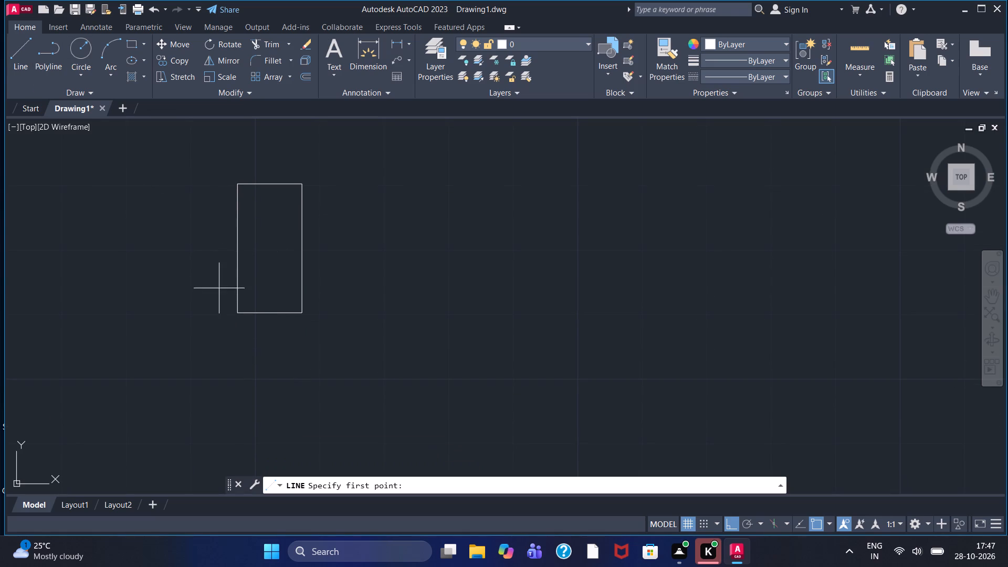
{"action": "left_click", "coordinate": [268, 316]}
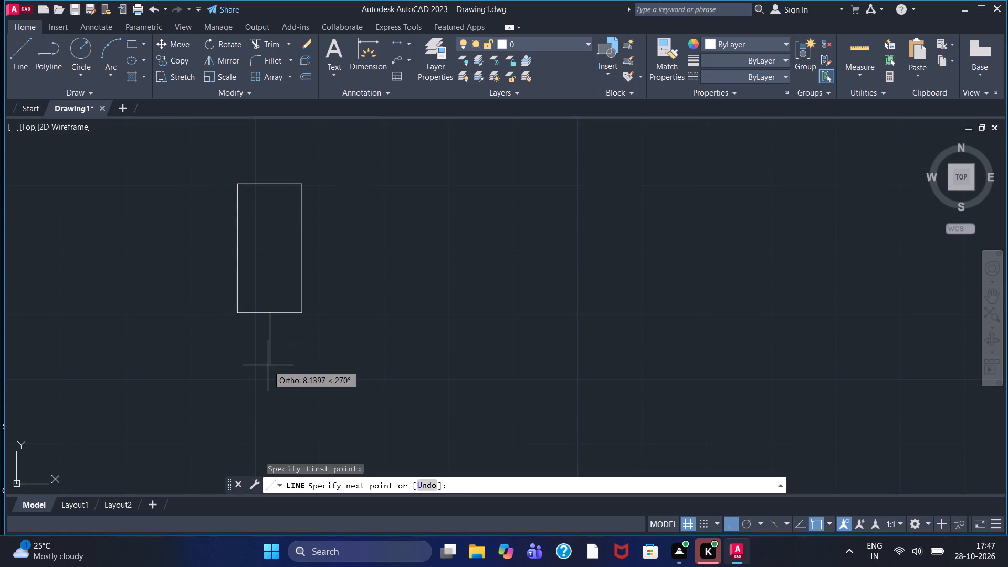
{"action": "key", "text": "5"}
{"action": "key", "text": "Return"}
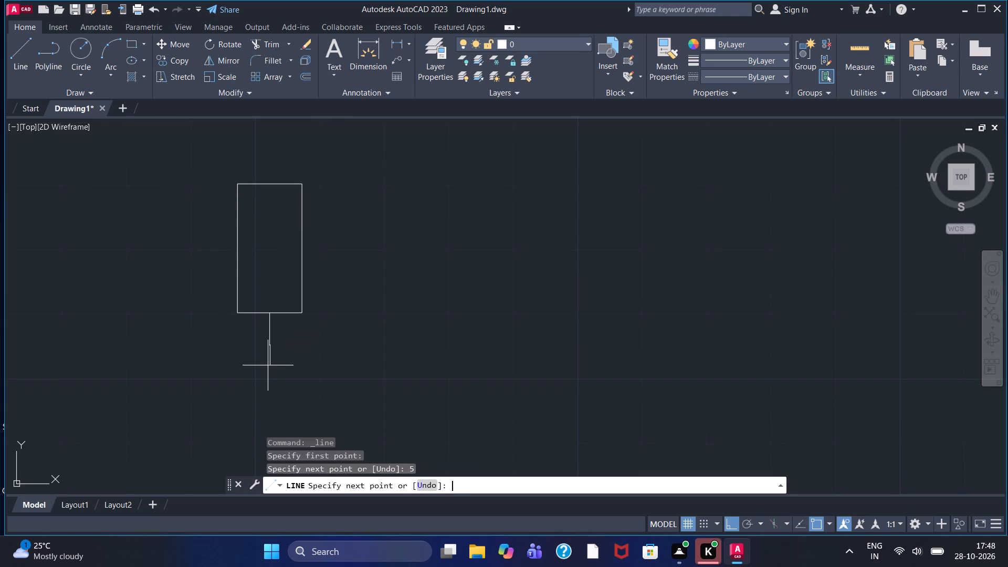
{"action": "key", "text": "Escape"}
With Ortho off, draw two slanted lines joining the rectangle's bottom corners to the lower end of the short vertical line.
{"action": "left_click", "coordinate": [22, 49]}
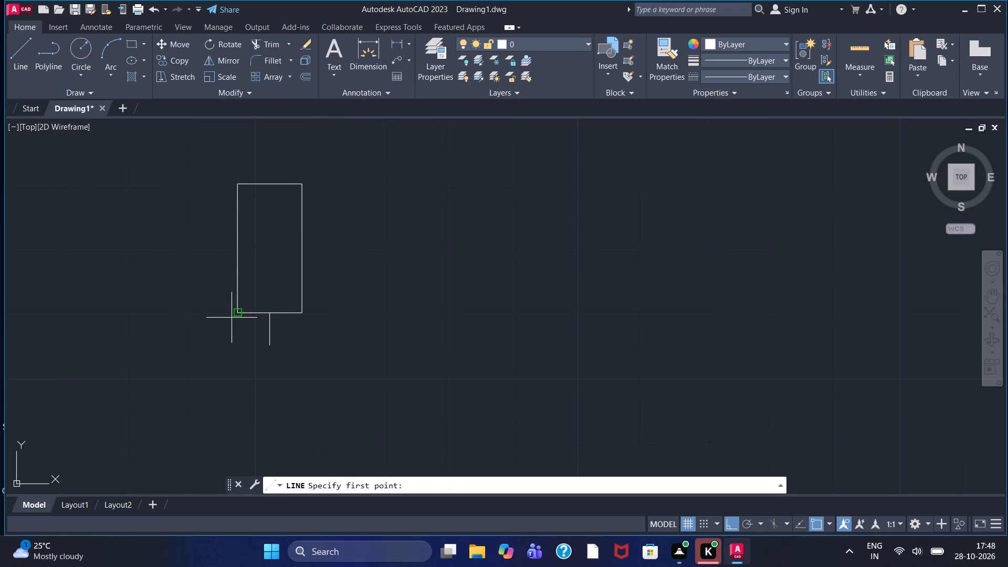
{"action": "left_click", "coordinate": [239, 318]}
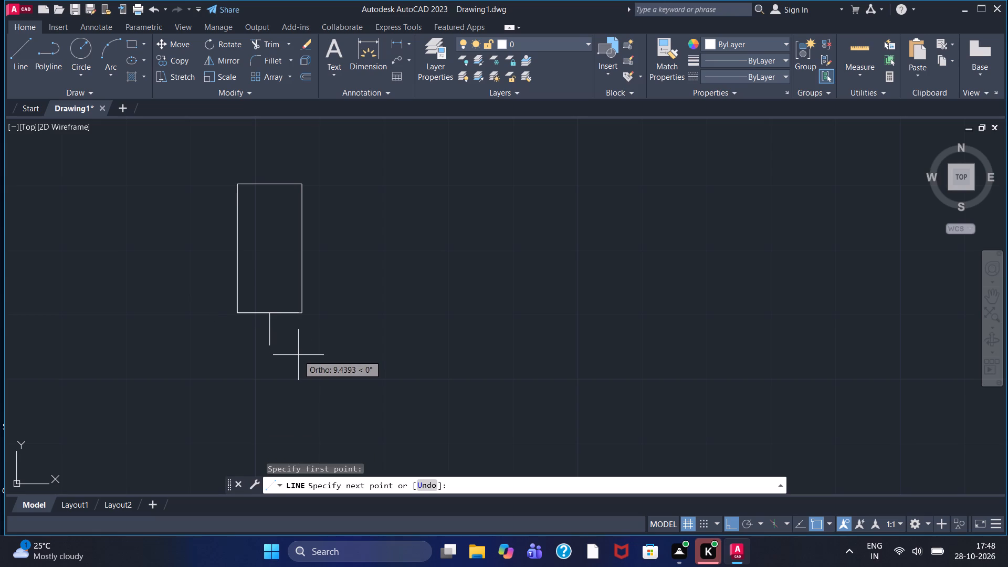
{"action": "key", "text": "F8"}
{"action": "left_click", "coordinate": [270, 348]}
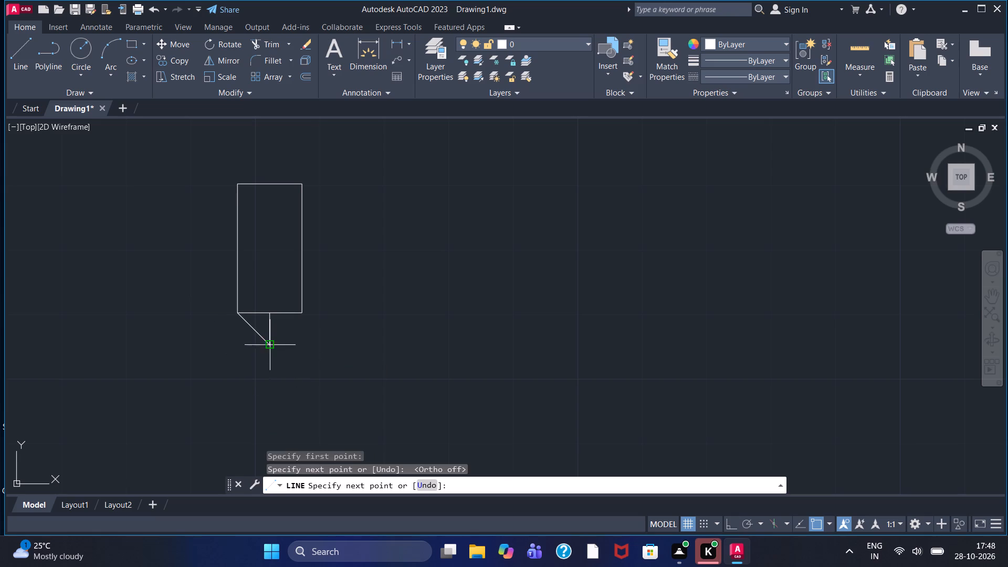
{"action": "left_click", "coordinate": [303, 315]}
{"action": "key", "text": "Escape"}
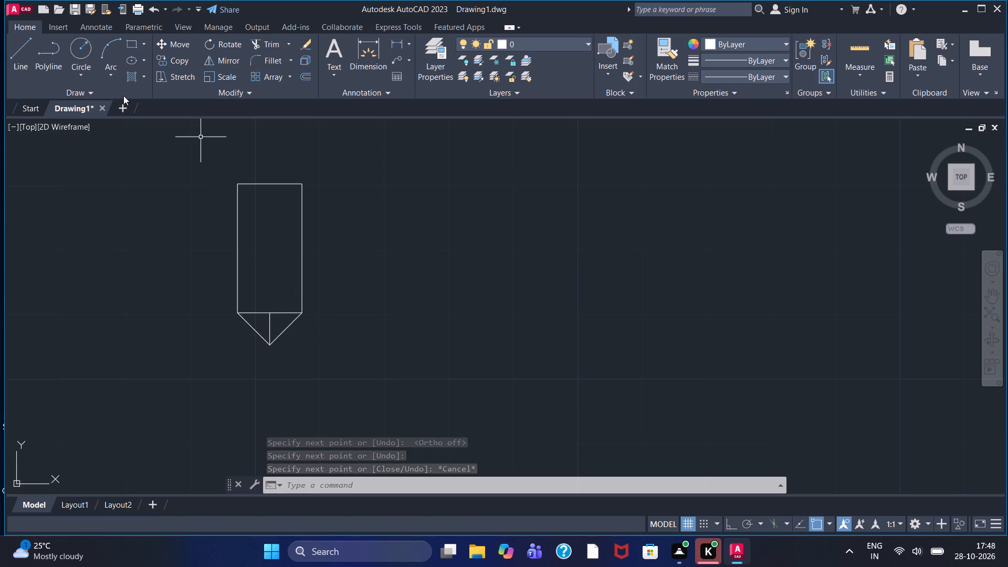
With Ortho on, draw a line from the rectangle's top-left corner 1 unit outward to the left and 20 units down.
{"action": "left_click_drag", "start_coordinate": [16, 57], "coordinate": [21, 60]}
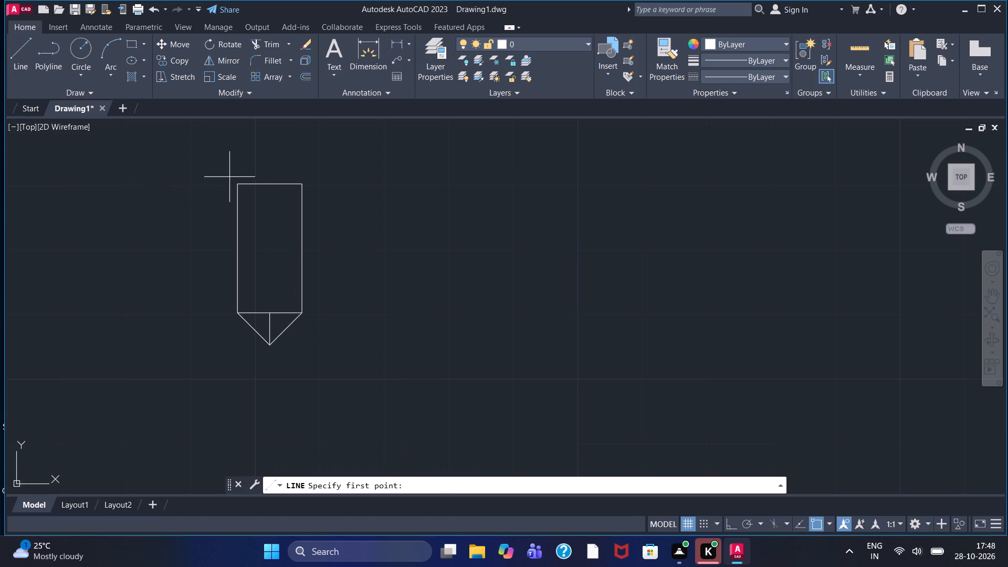
{"action": "left_click", "coordinate": [240, 182]}
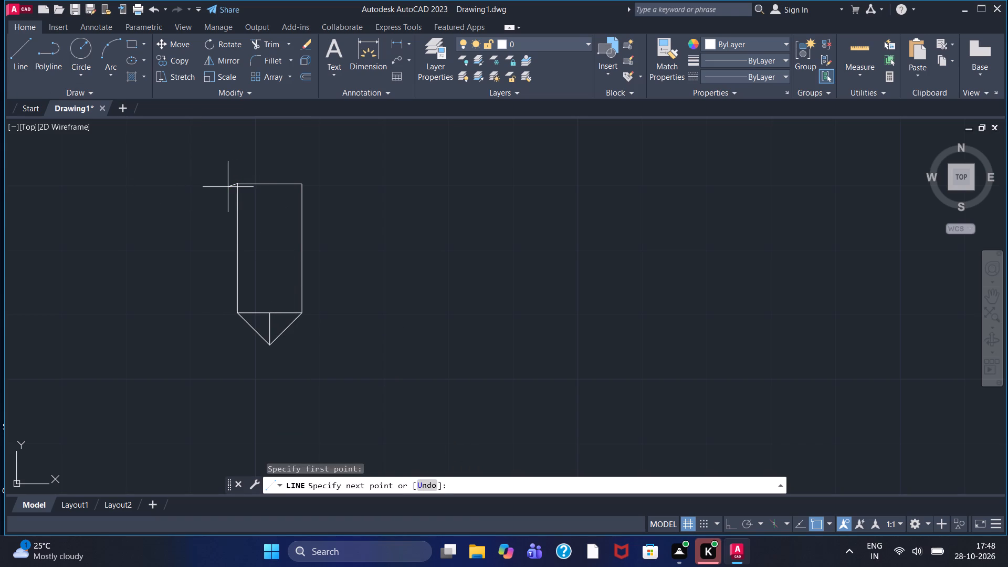
{"action": "key", "text": "F8"}
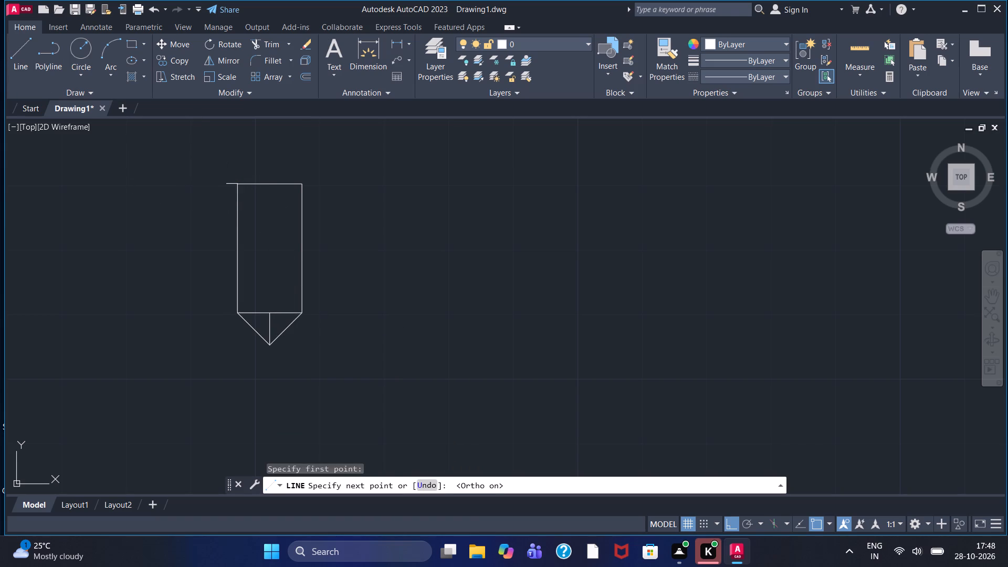
{"action": "scroll", "coordinate": [231, 187], "scroll_direction": "up", "scroll_amount": 1}
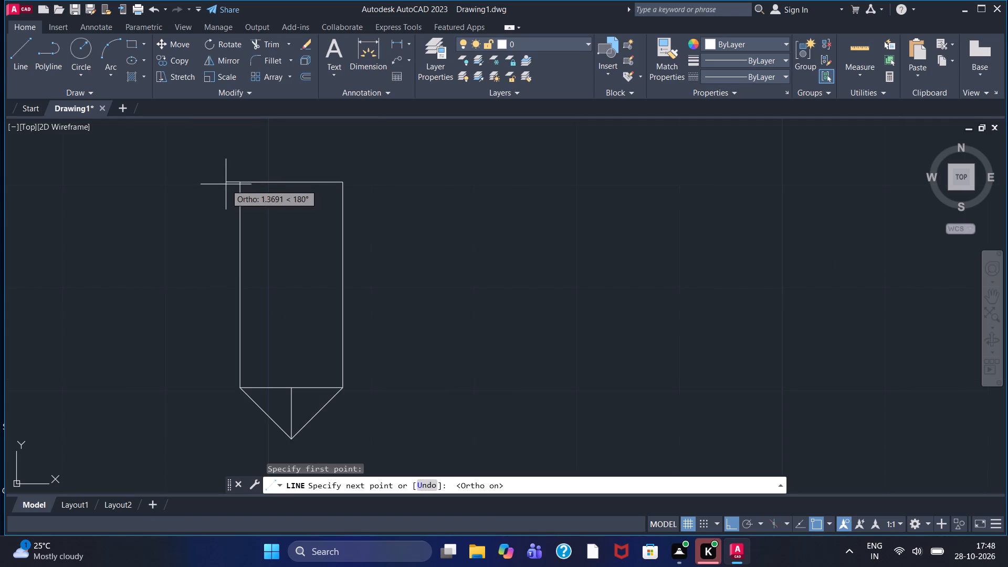
{"action": "key", "text": "1"}
{"action": "key", "text": "Return"}
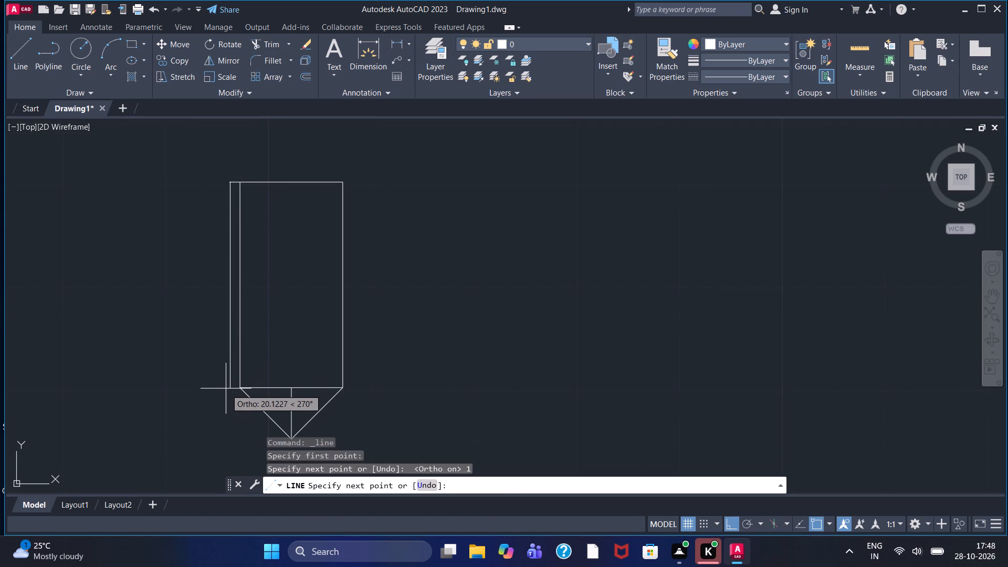
{"action": "type", "text": "20"}
{"action": "key", "text": "Return"}
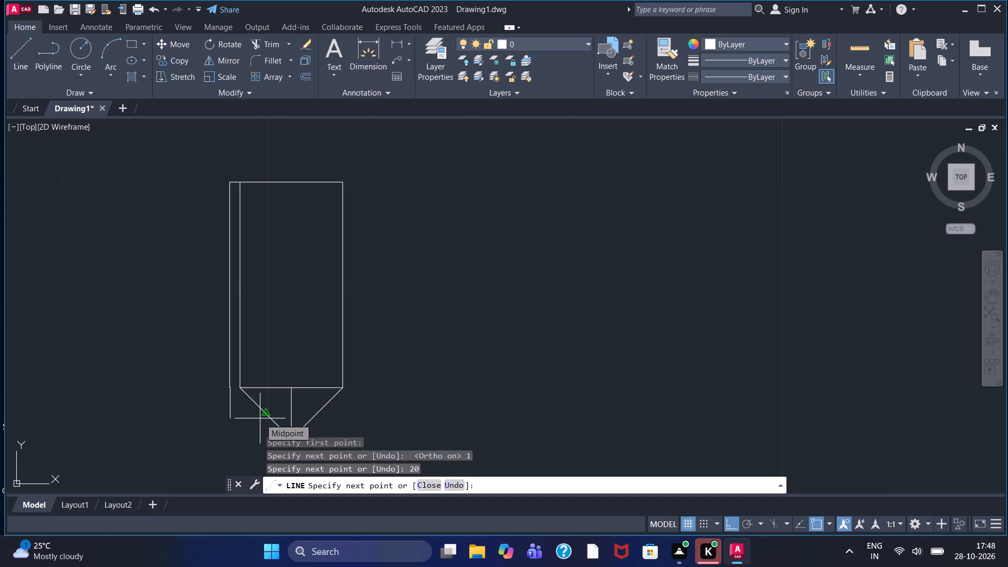
{"action": "key", "text": "Escape"}
Draw a line from the rectangle's top-right corner 1 unit outward to the right and 20 units down.
{"action": "left_click", "coordinate": [16, 39]}
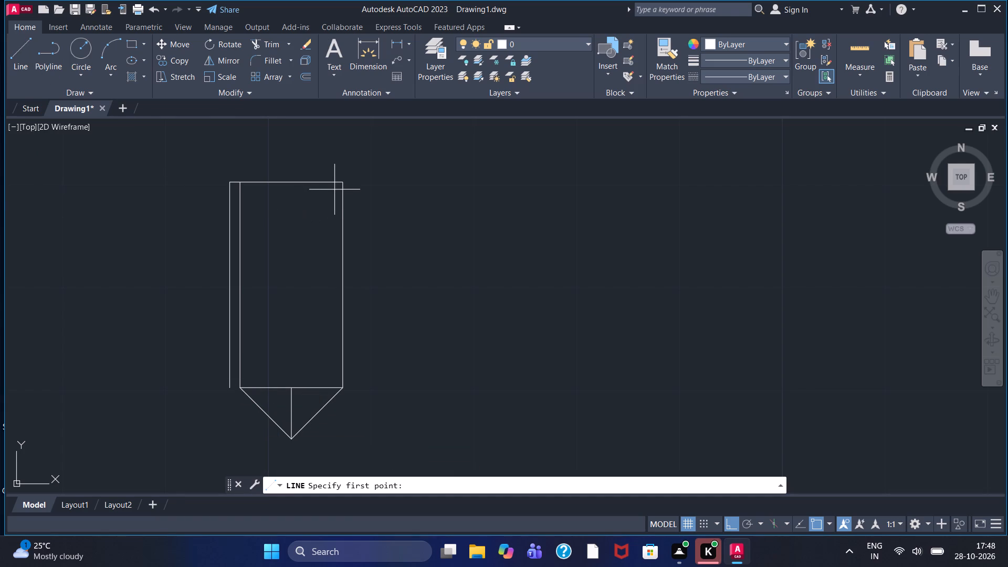
{"action": "left_click", "coordinate": [343, 184]}
{"action": "key", "text": "1"}
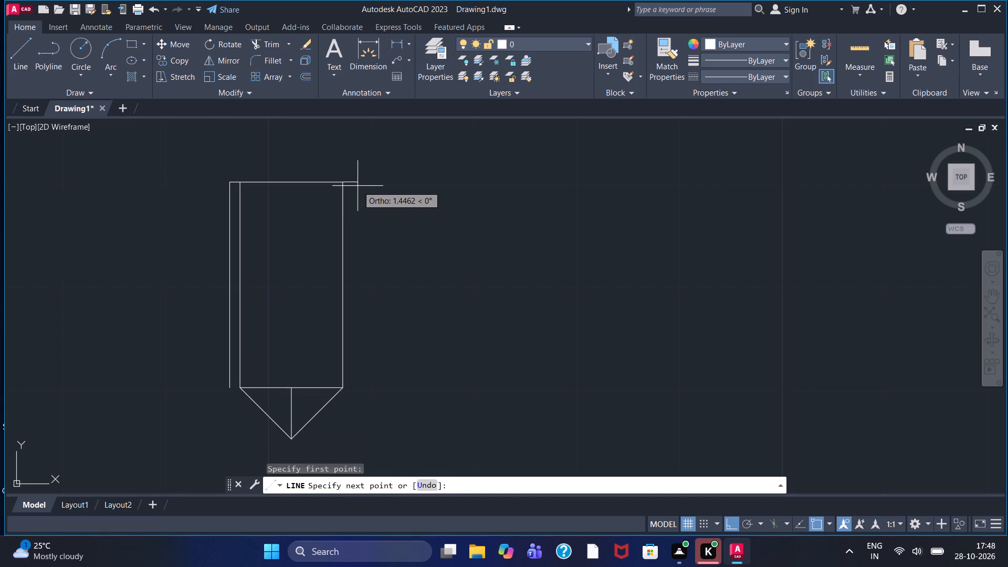
{"action": "key", "text": "Return"}
{"action": "type", "text": "20"}
{"action": "key", "text": "Return"}
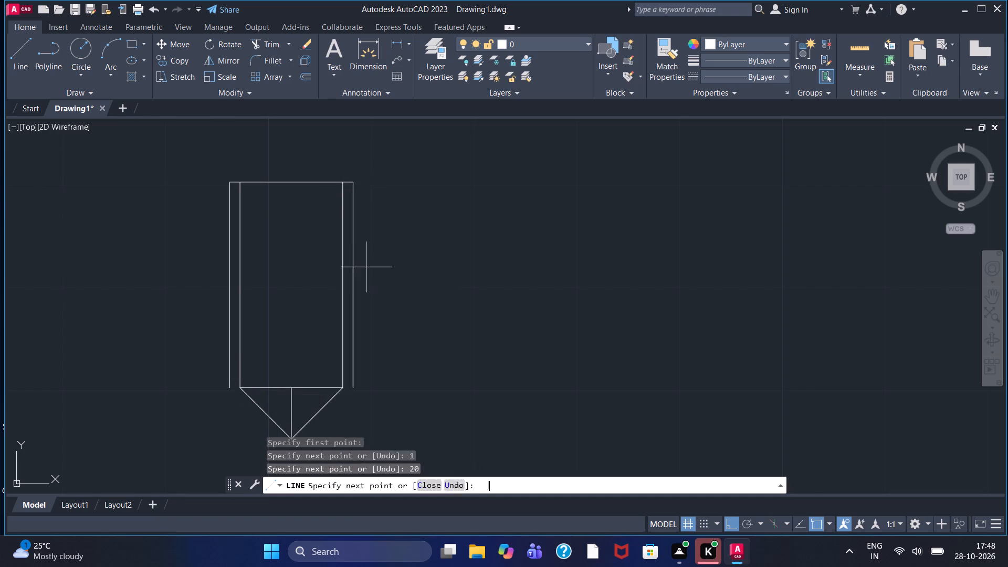
{"action": "key", "text": "Escape"}
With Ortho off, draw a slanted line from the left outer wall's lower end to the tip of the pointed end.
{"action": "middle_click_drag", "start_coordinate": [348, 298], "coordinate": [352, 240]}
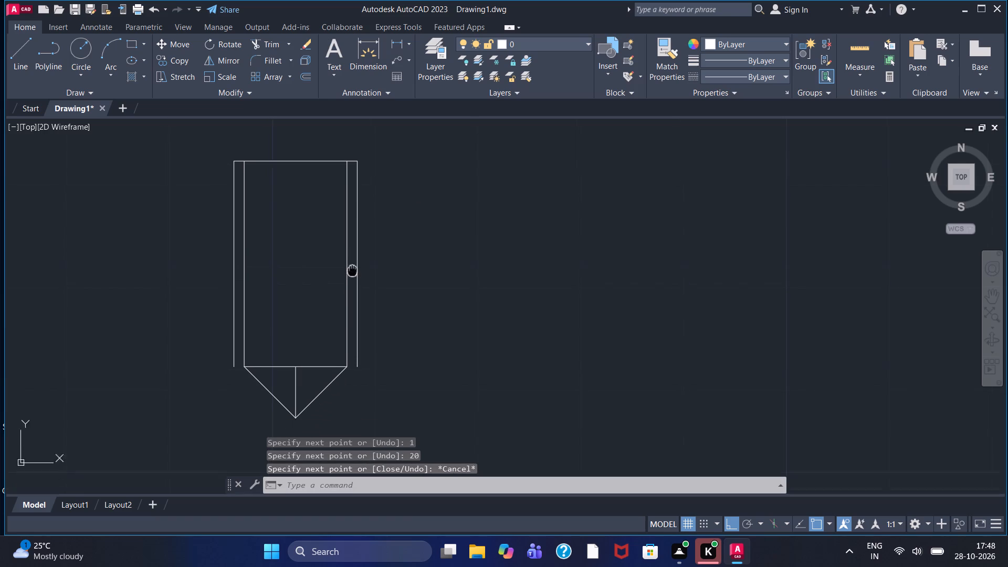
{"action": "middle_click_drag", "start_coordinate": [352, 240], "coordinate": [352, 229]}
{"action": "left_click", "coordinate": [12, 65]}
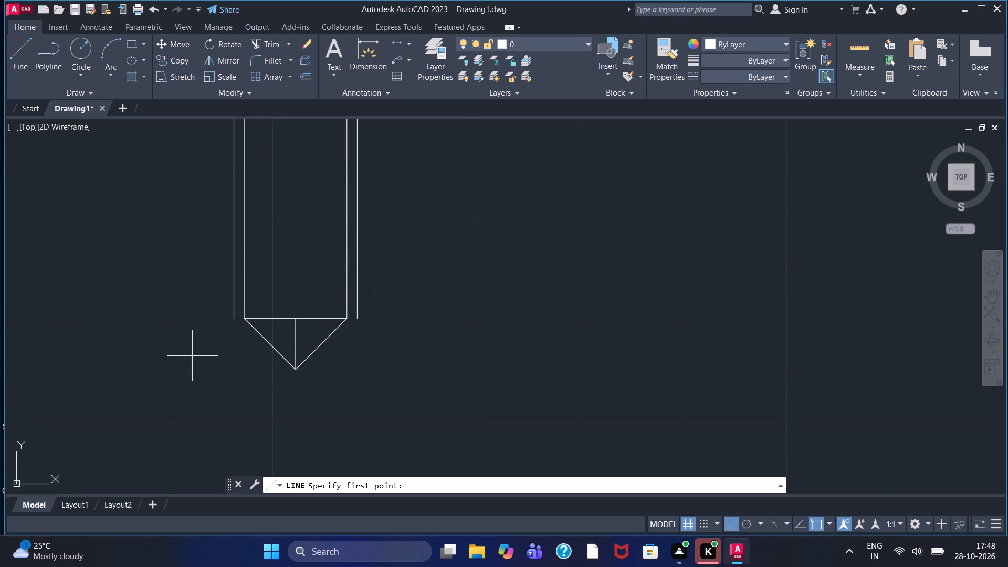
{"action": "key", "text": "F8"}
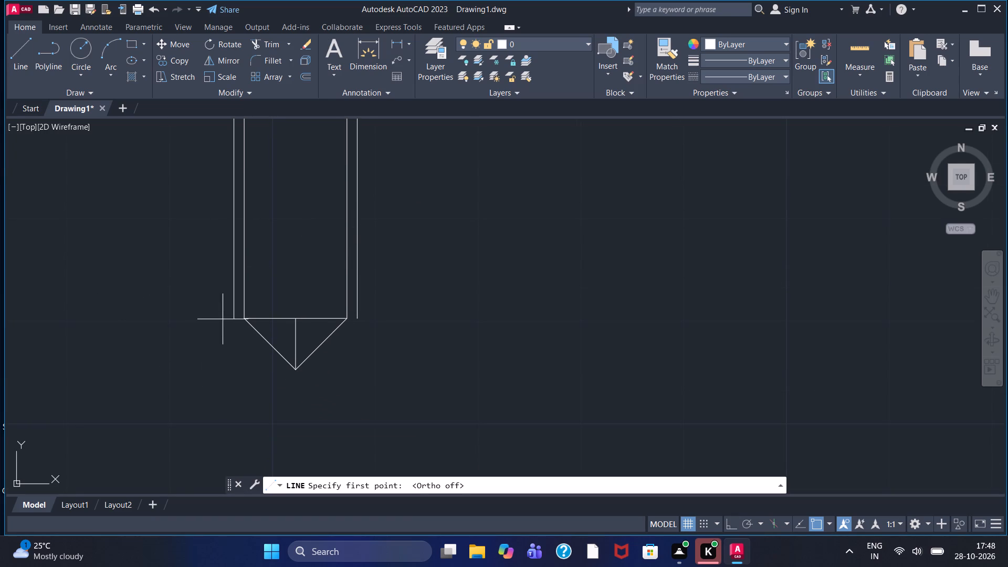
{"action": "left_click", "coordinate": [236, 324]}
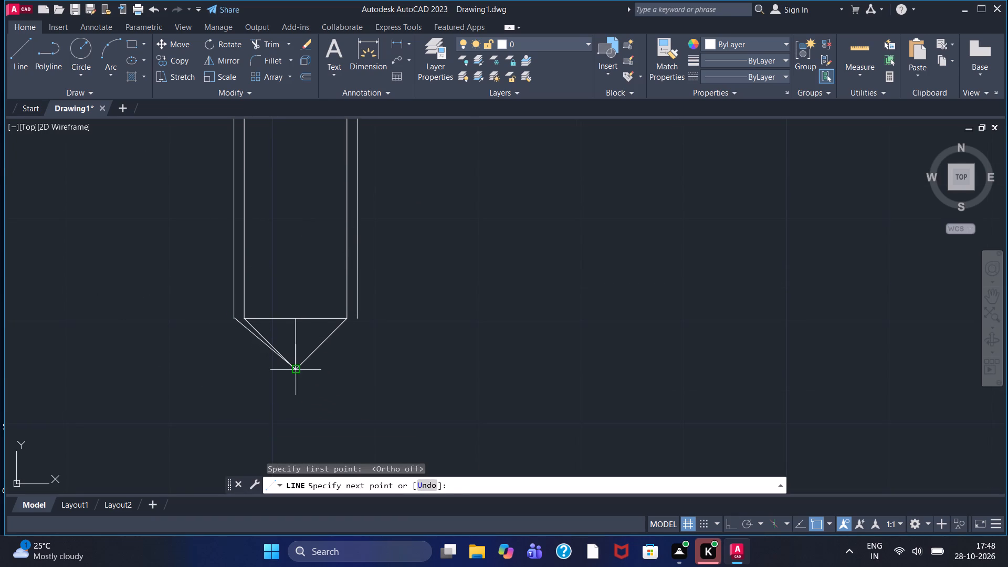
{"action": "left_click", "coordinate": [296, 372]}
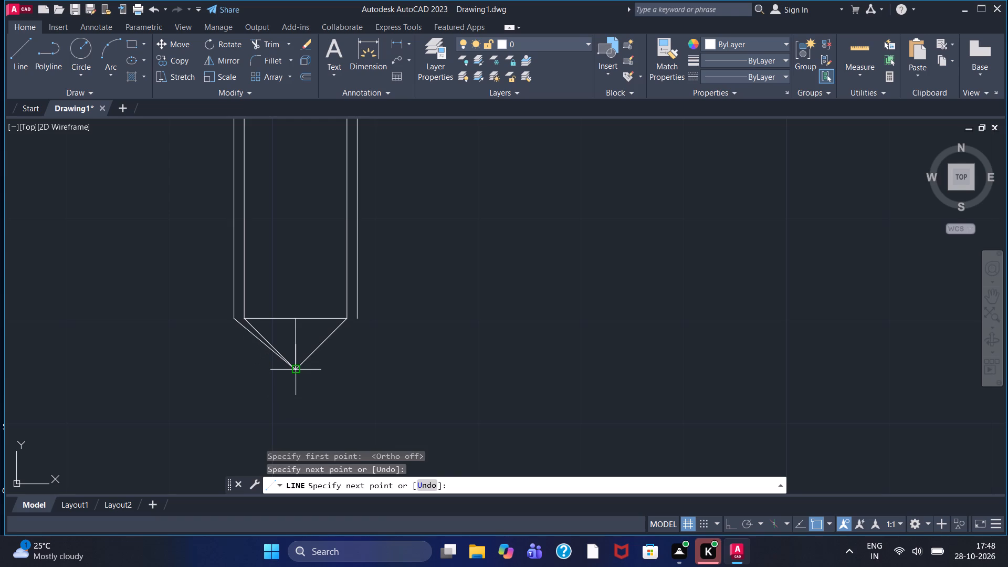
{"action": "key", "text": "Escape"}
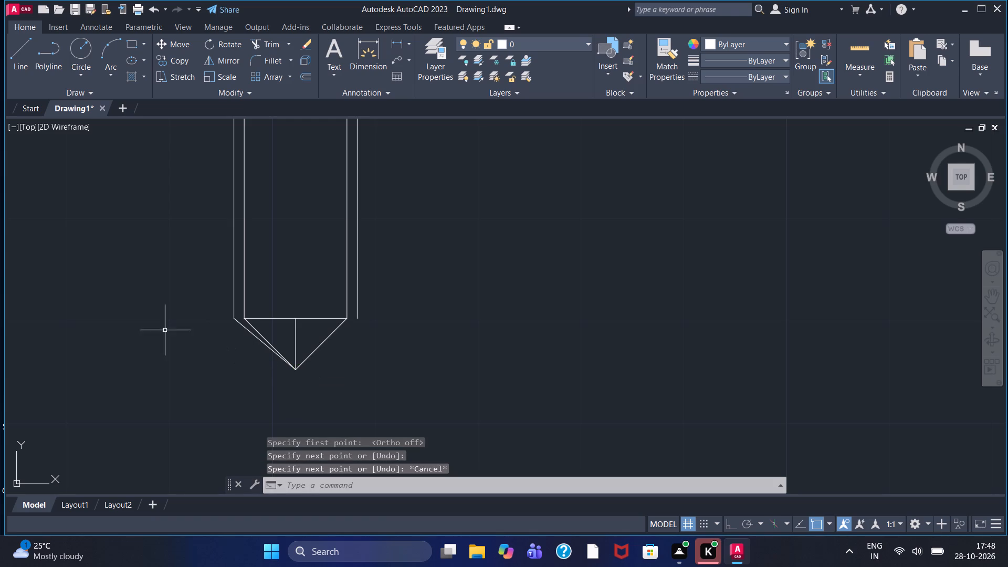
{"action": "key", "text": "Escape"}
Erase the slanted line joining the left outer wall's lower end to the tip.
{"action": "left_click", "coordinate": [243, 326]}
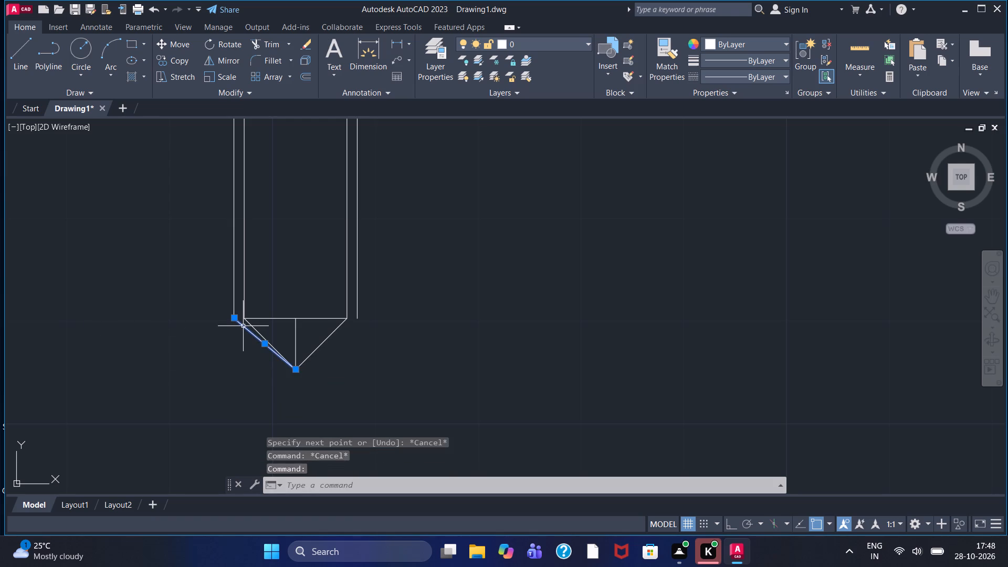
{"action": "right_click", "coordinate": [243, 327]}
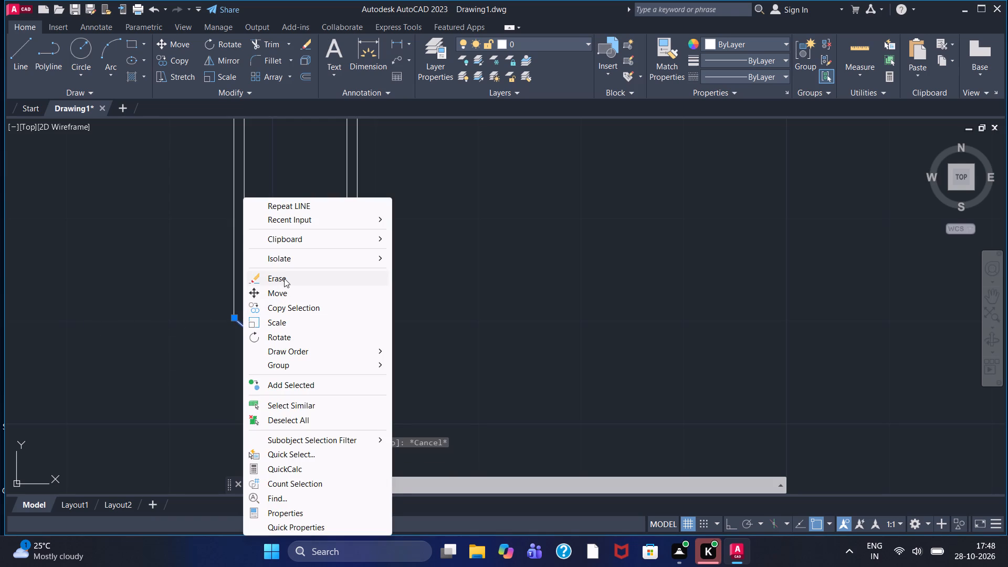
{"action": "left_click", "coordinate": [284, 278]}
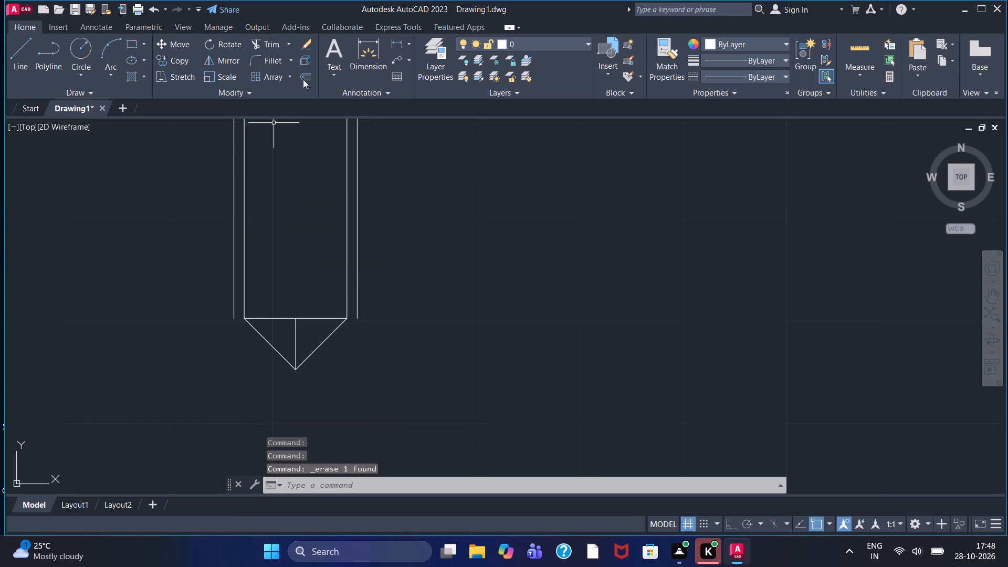
Offset both slanted lines of the pointed end a short distance outward, using the Through option.
{"action": "left_click", "coordinate": [303, 79]}
{"action": "left_click", "coordinate": [465, 484]}
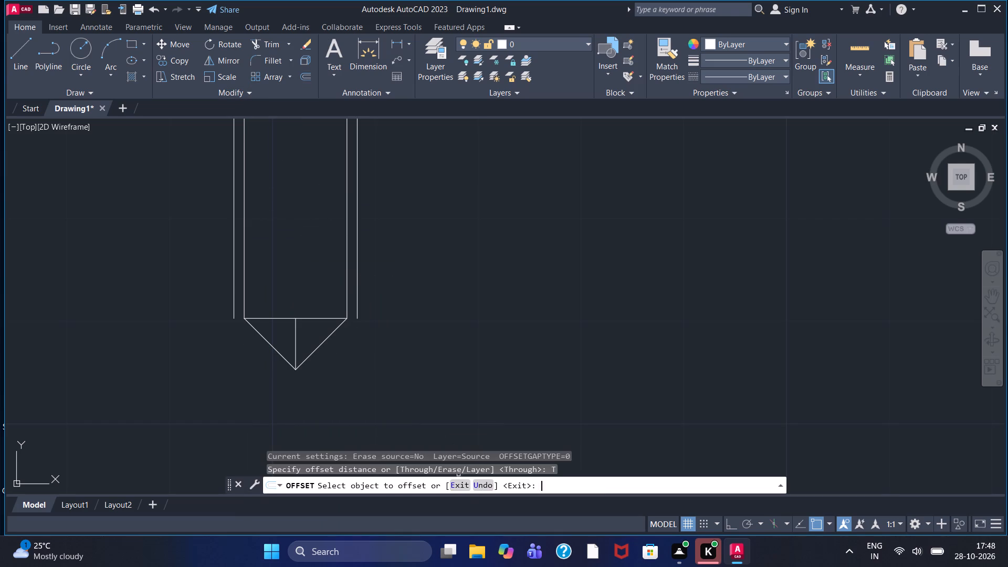
{"action": "left_click", "coordinate": [276, 351]}
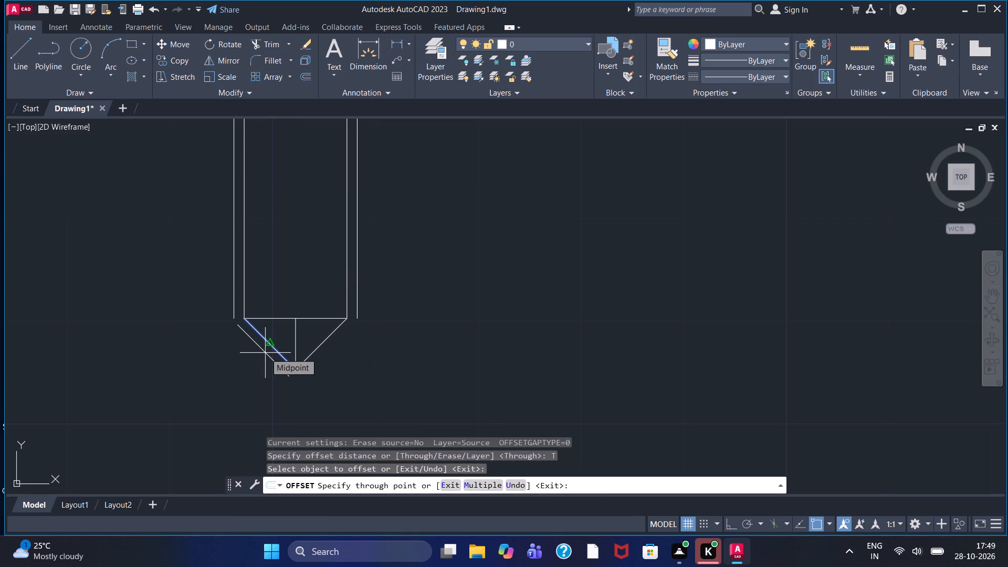
{"action": "left_click", "coordinate": [265, 353]}
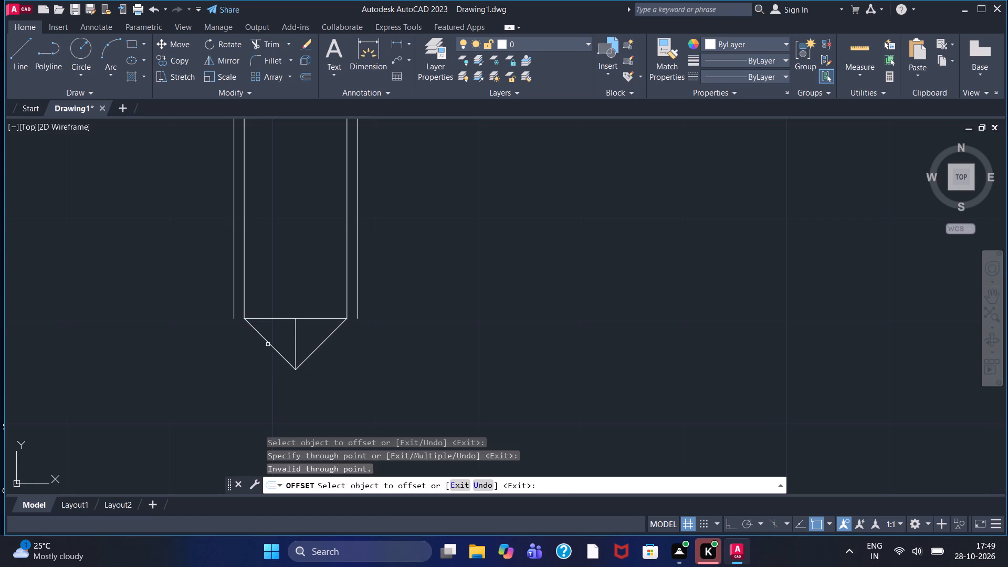
{"action": "left_click", "coordinate": [268, 344]}
{"action": "left_click", "coordinate": [253, 346]}
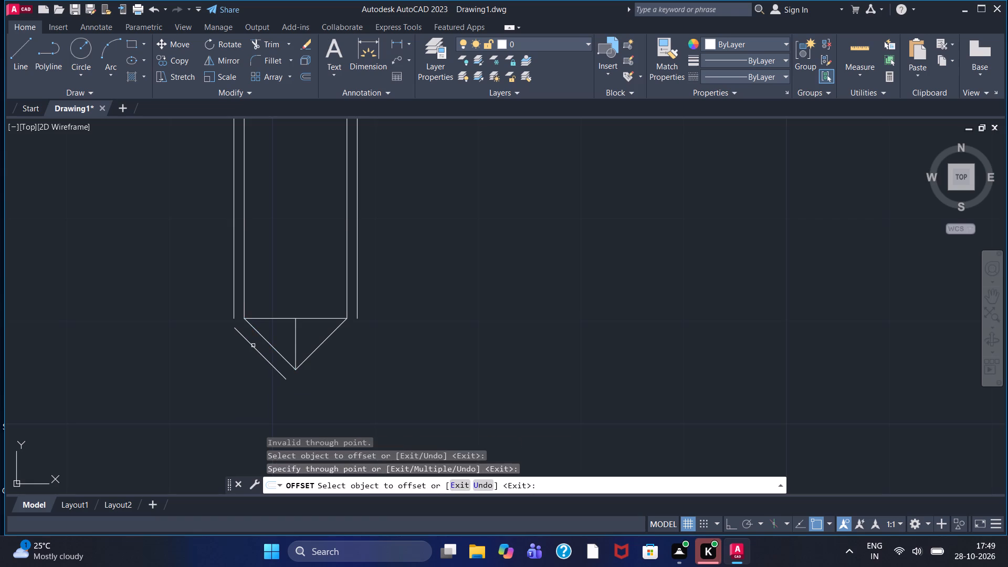
{"action": "left_click", "coordinate": [316, 351]}
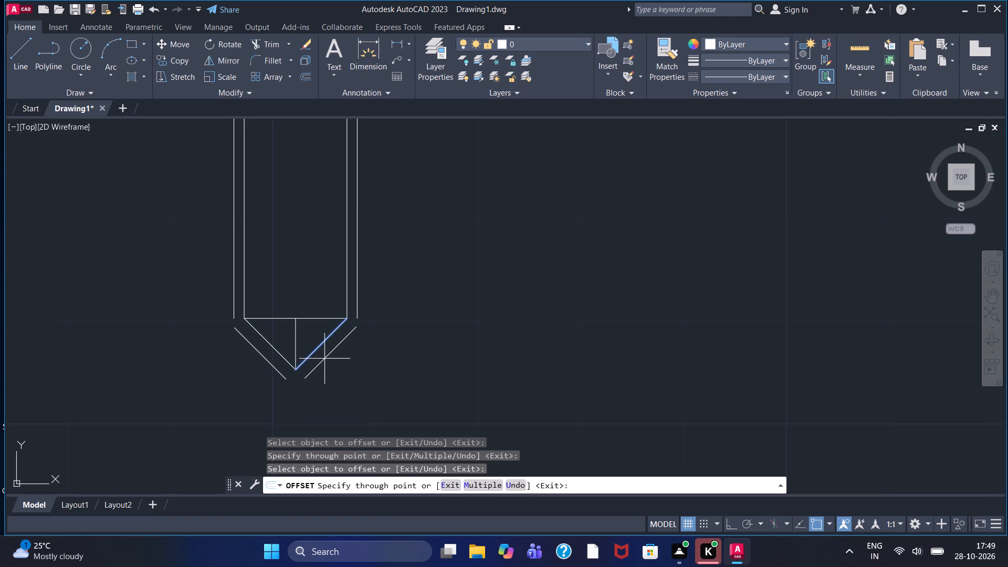
{"action": "left_click", "coordinate": [324, 359]}
With Ortho on, draw a vertical line about 3 units long downward from the lower end of each outer side wall.
{"action": "scroll", "coordinate": [324, 359], "scroll_direction": "up", "scroll_amount": 2}
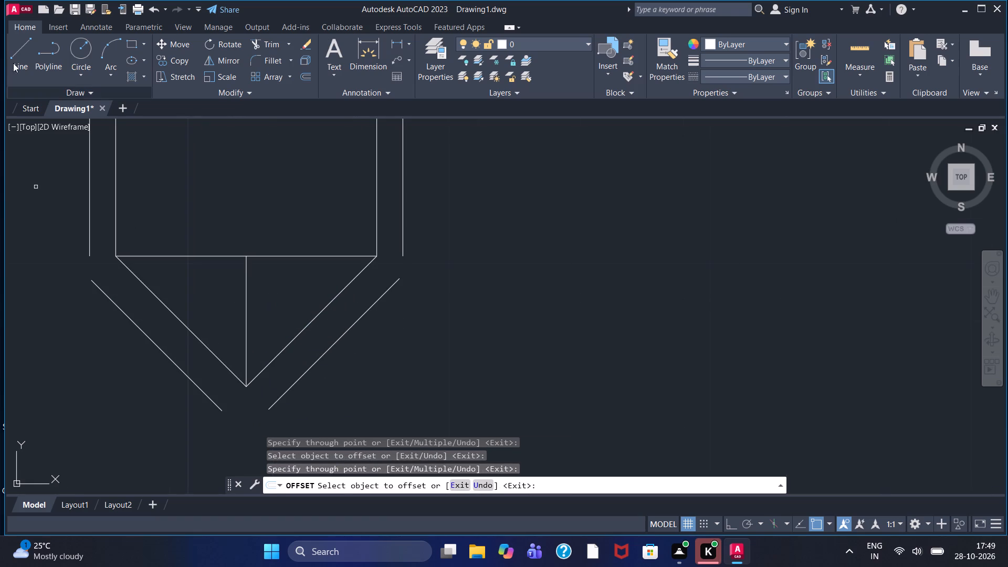
{"action": "left_click", "coordinate": [23, 56]}
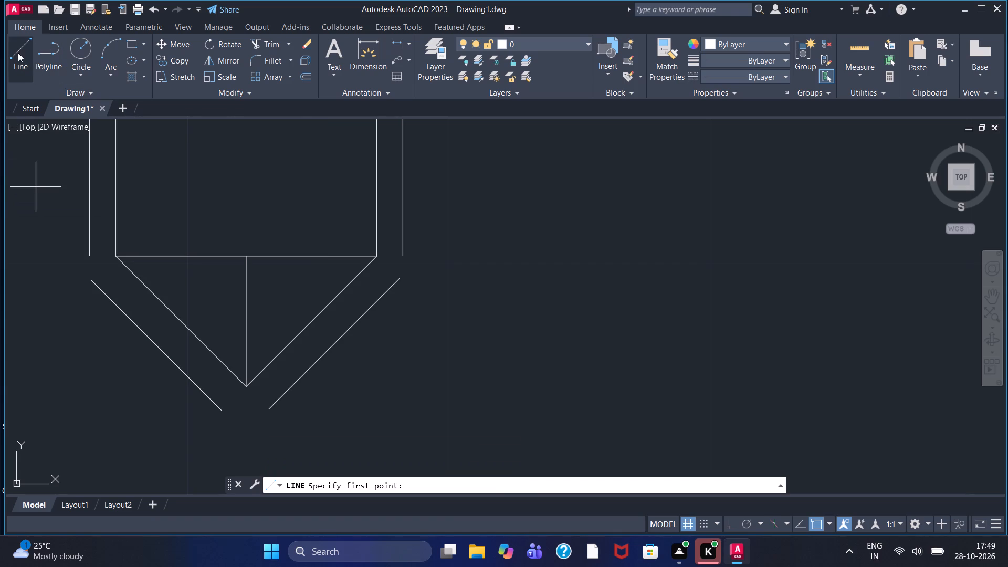
{"action": "left_click", "coordinate": [18, 52]}
{"action": "key", "text": "F8"}
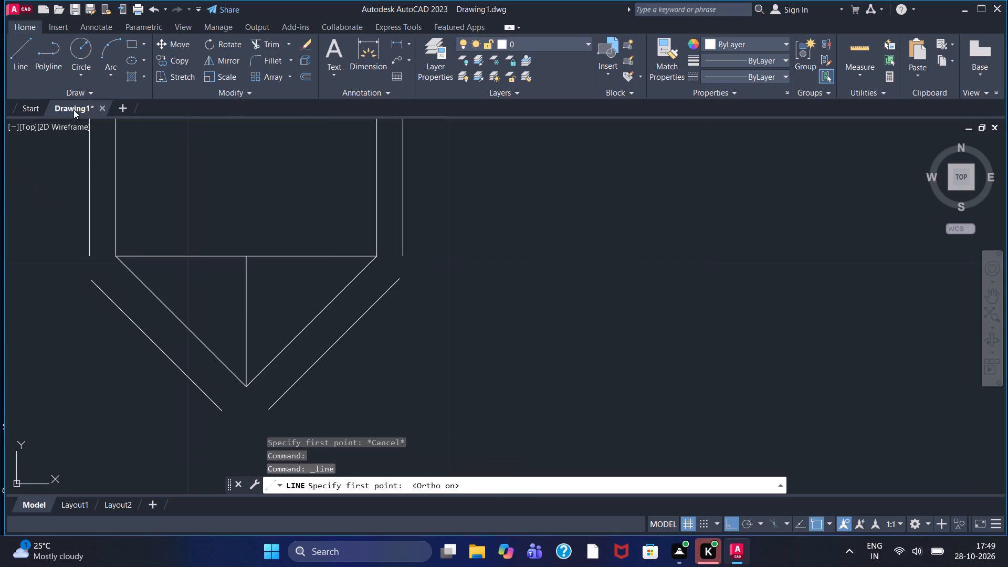
{"action": "left_click_drag", "start_coordinate": [91, 254], "coordinate": [91, 259]}
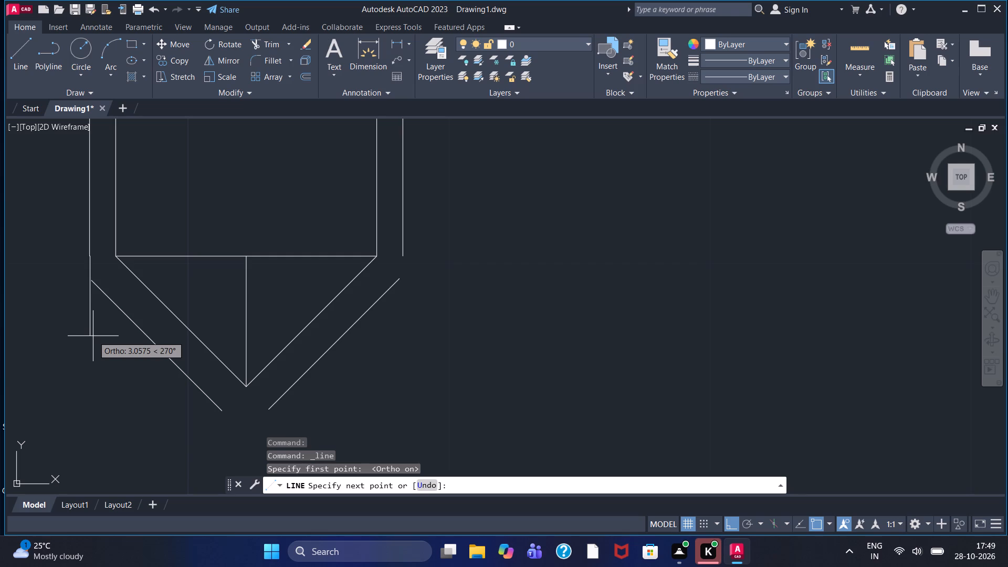
{"action": "left_click", "coordinate": [93, 336]}
{"action": "key", "text": "Escape"}
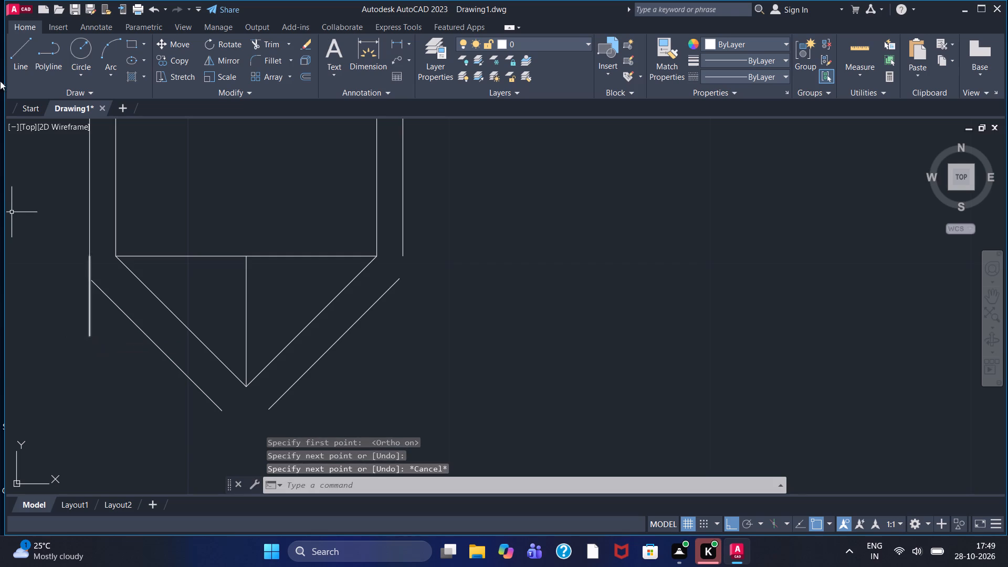
{"action": "left_click", "coordinate": [19, 63]}
{"action": "left_click", "coordinate": [407, 257]}
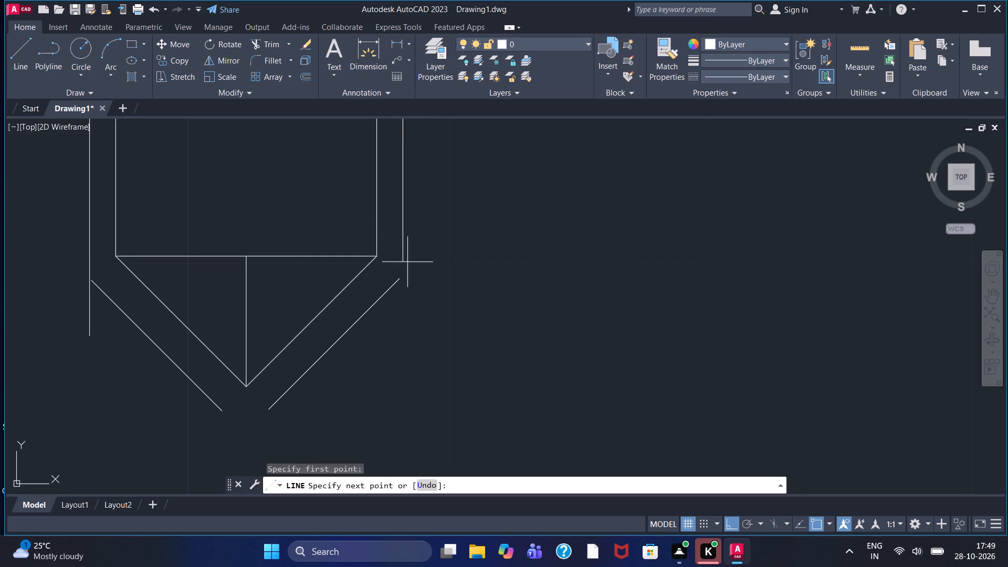
{"action": "left_click", "coordinate": [412, 334]}
{"action": "key", "text": "Escape"}
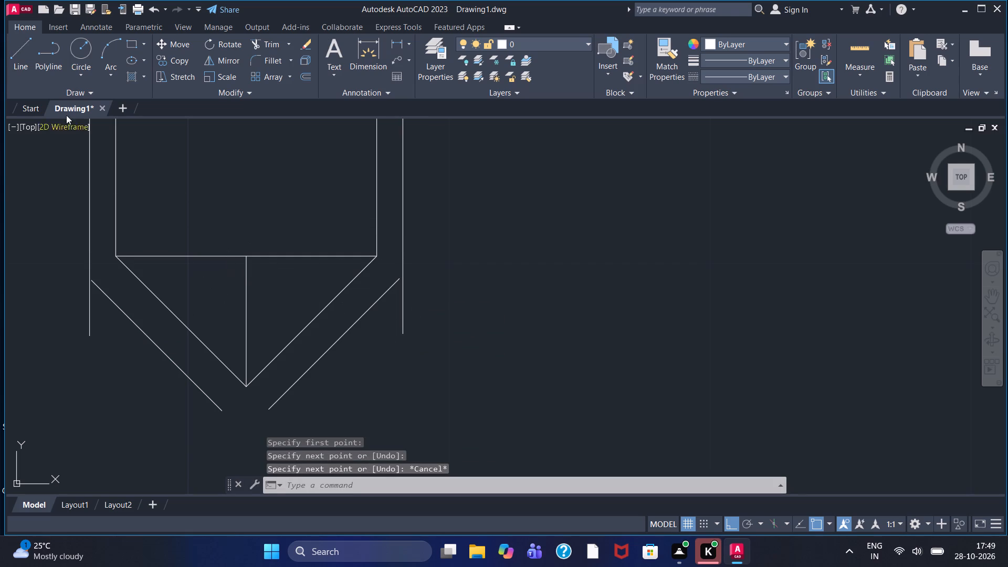
Draw a short vertical line straight down from the tip of the inner pointed end, past the offset lines' lower ends.
{"action": "left_click", "coordinate": [30, 68]}
{"action": "left_click_drag", "start_coordinate": [245, 388], "coordinate": [245, 417]}
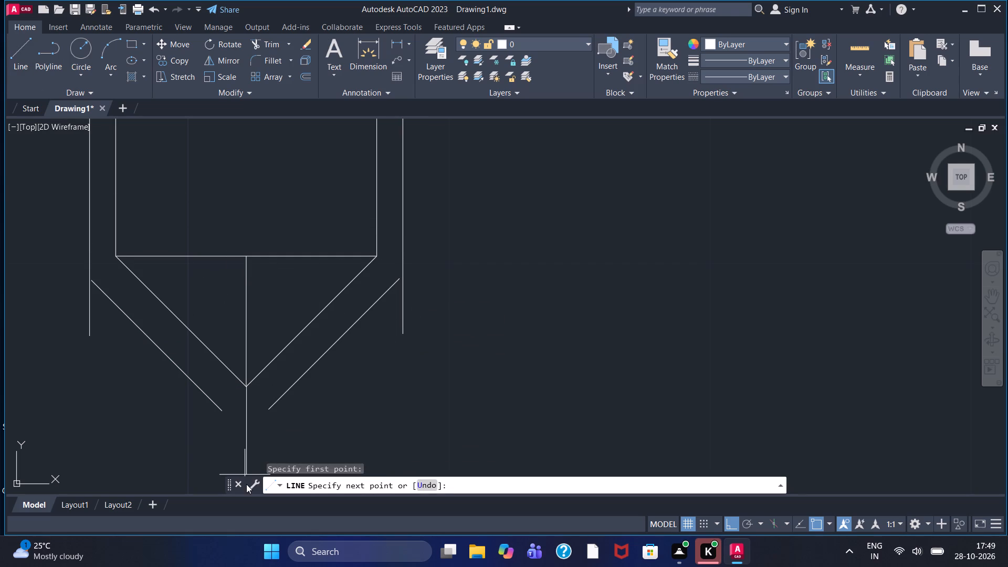
{"action": "left_click", "coordinate": [244, 441]}
{"action": "key", "text": "Escape"}
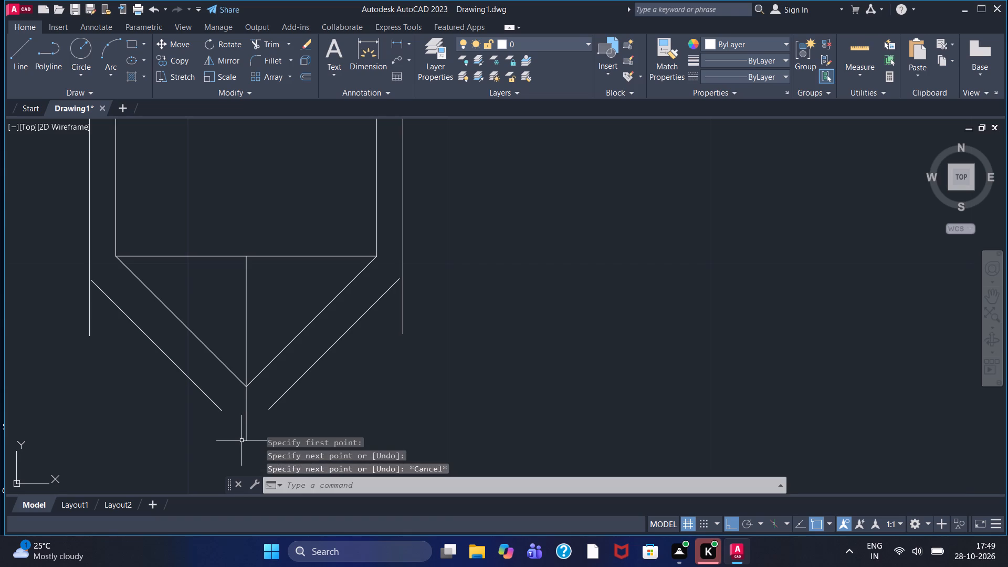
Turn Ortho off and try to continue the left offset line diagonally beyond its lower end.
{"action": "left_click", "coordinate": [19, 78]}
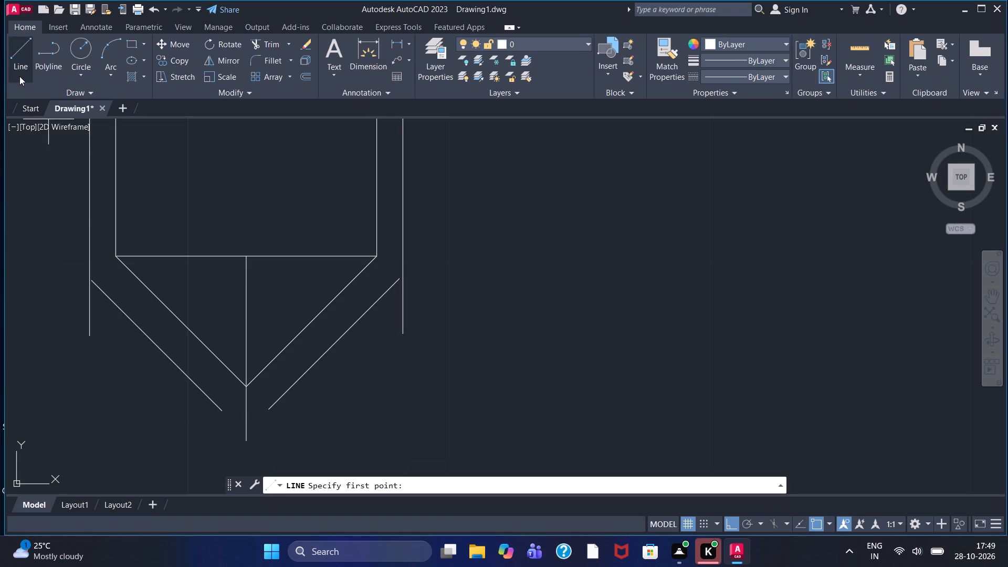
{"action": "key", "text": "F8"}
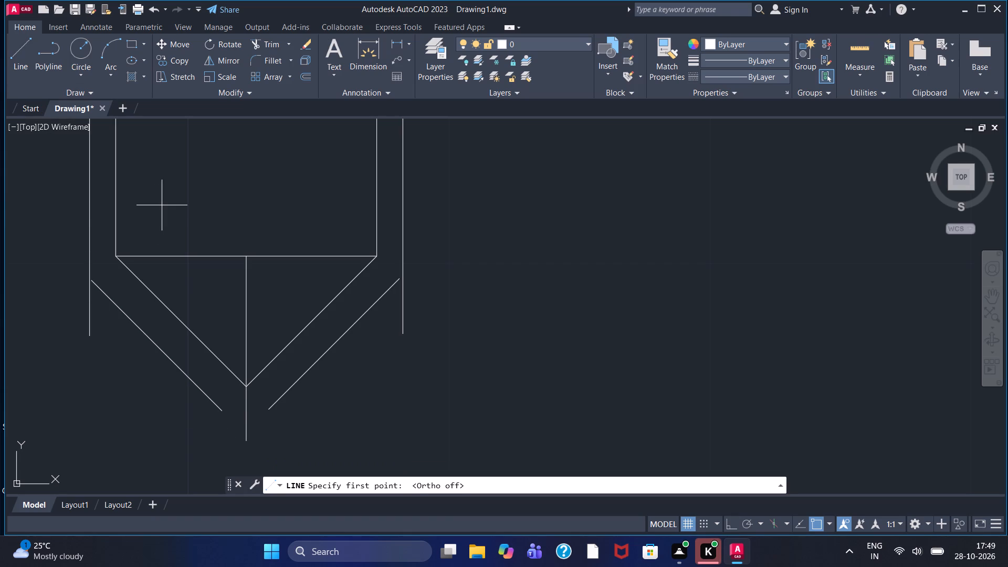
{"action": "left_click", "coordinate": [220, 411]}
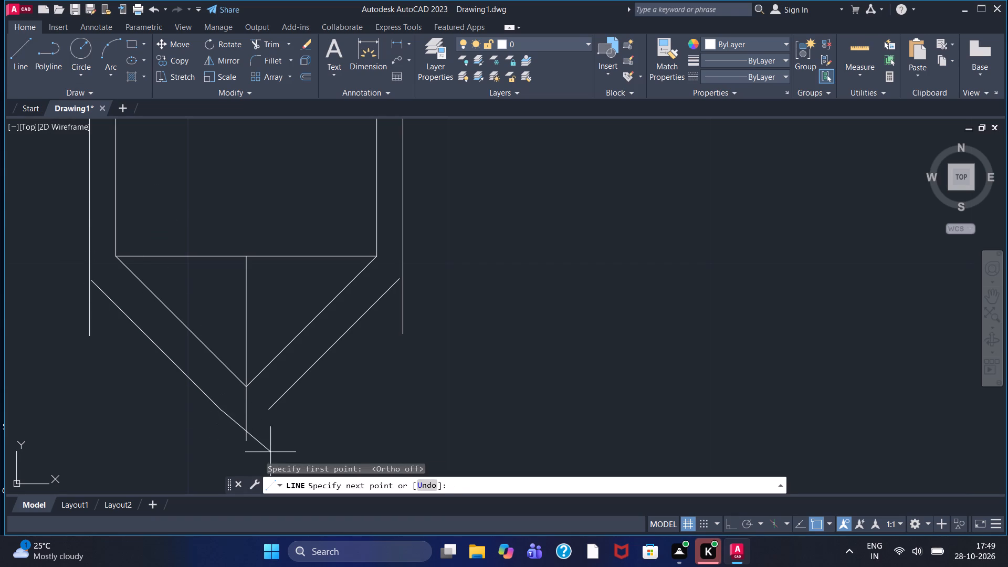
{"action": "left_click", "coordinate": [279, 468]}
{"action": "key", "text": "Escape"}
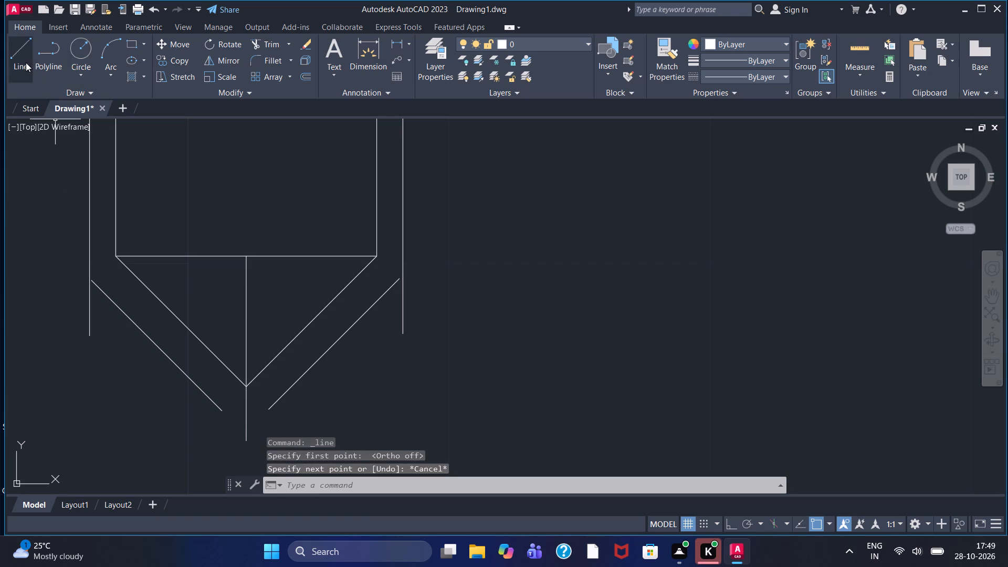
Draw slanted lines continuing both offset lines from their lower ends so that they cross below the inner tip.
{"action": "left_click", "coordinate": [26, 62]}
{"action": "middle_click_drag", "start_coordinate": [370, 413], "coordinate": [364, 290]}
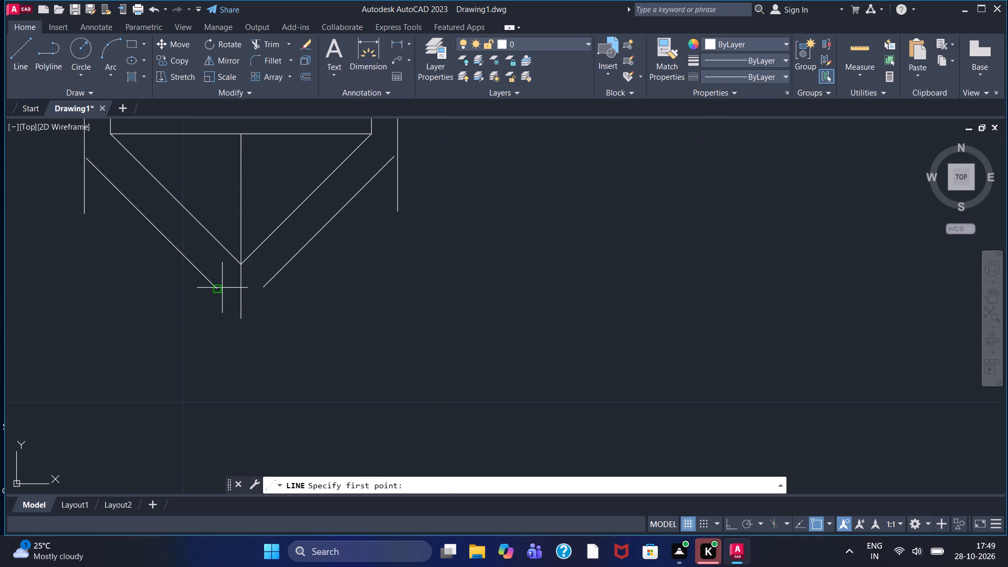
{"action": "left_click", "coordinate": [219, 288]}
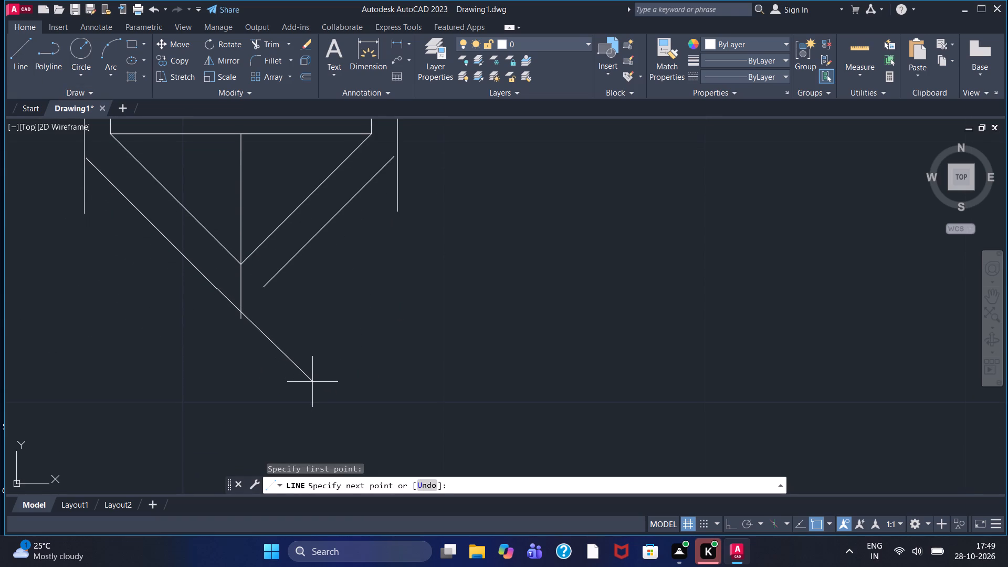
{"action": "left_click", "coordinate": [314, 386]}
{"action": "key", "text": "Escape"}
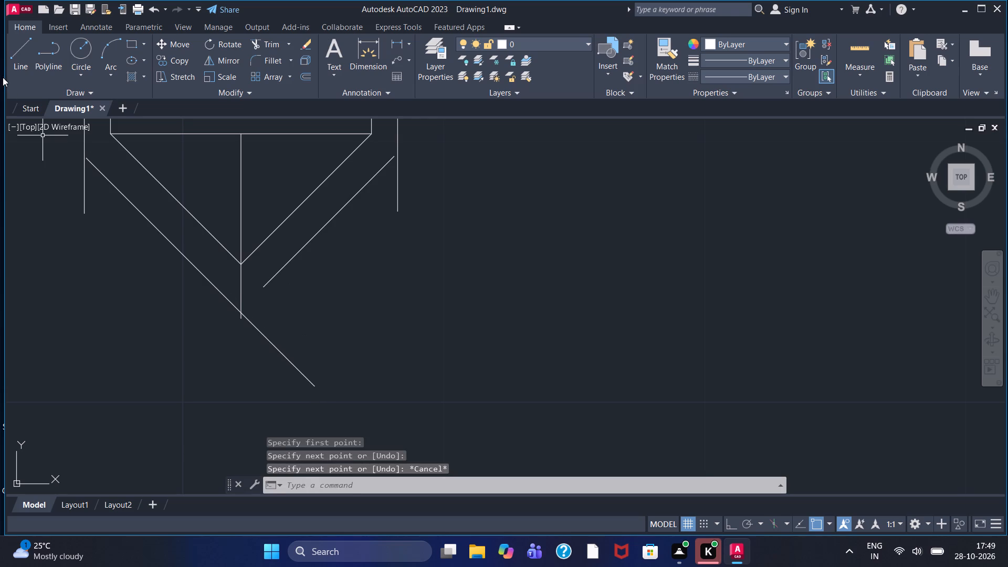
{"action": "left_click", "coordinate": [19, 58]}
{"action": "left_click", "coordinate": [264, 289]}
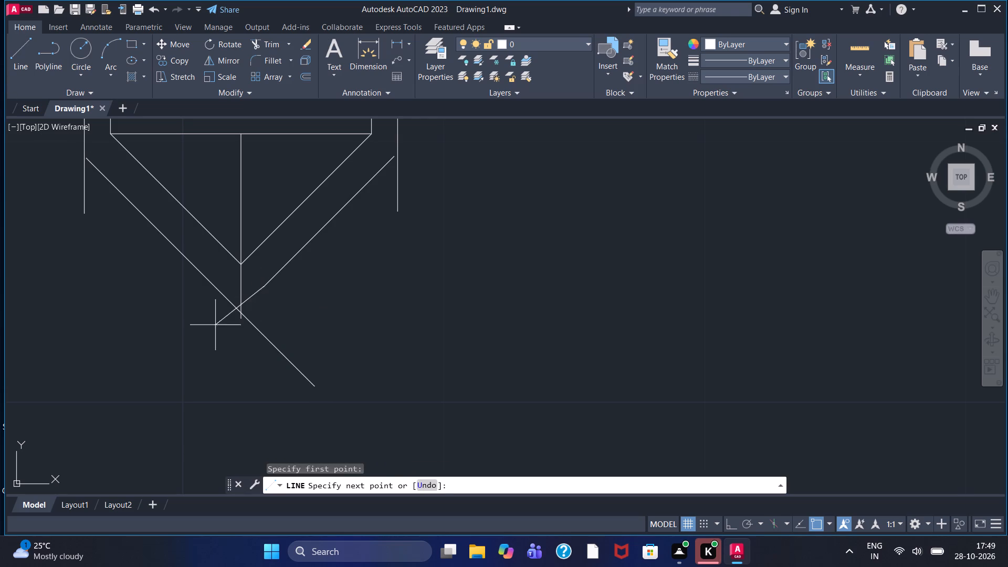
{"action": "left_click", "coordinate": [177, 375]}
{"action": "key", "text": "Escape"}
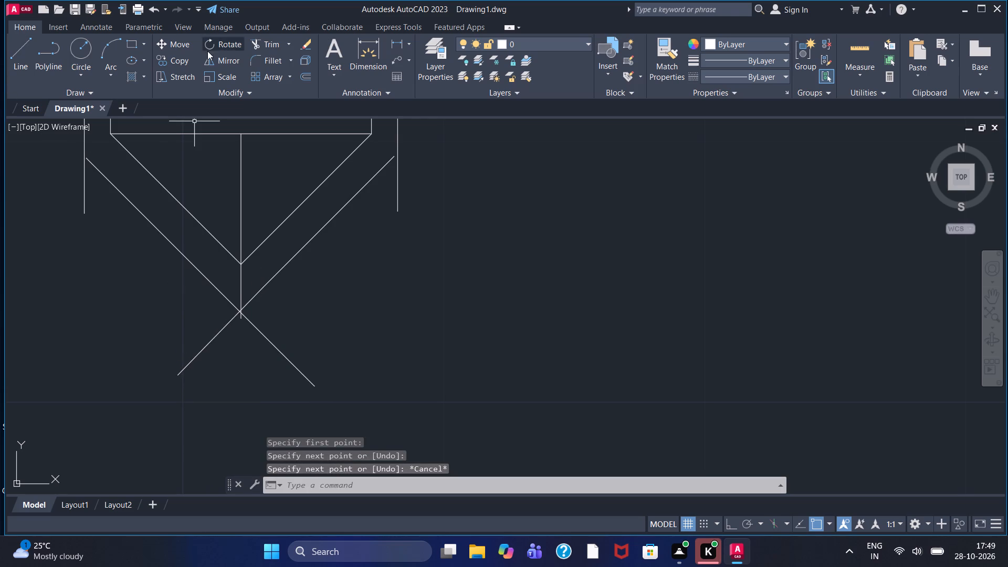
Trim off the long tails of the two slanted lines below their crossing and the centre line's protruding lower end.
{"action": "left_click", "coordinate": [267, 43]}
{"action": "left_click", "coordinate": [222, 334]}
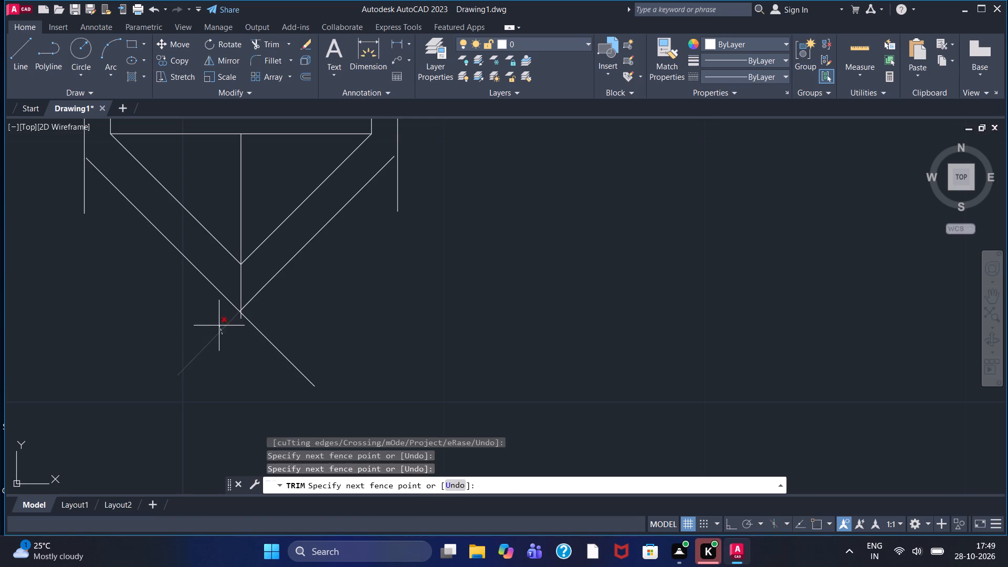
{"action": "left_click", "coordinate": [219, 325]}
{"action": "left_click_drag", "start_coordinate": [261, 343], "coordinate": [290, 312]}
{"action": "scroll", "coordinate": [212, 344], "scroll_direction": "up", "scroll_amount": 3}
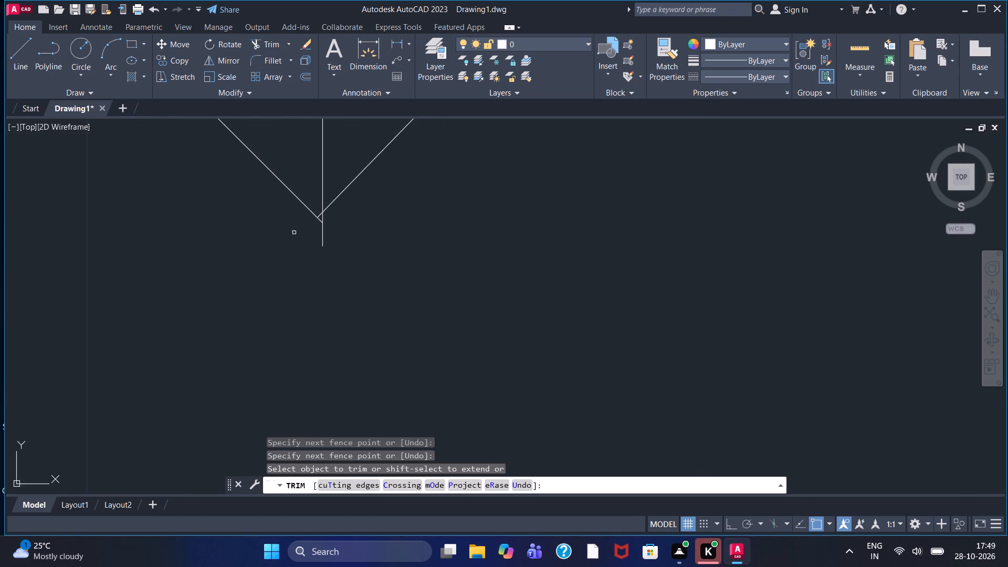
{"action": "left_click_drag", "start_coordinate": [325, 236], "coordinate": [347, 220]}
{"action": "left_click_drag", "start_coordinate": [315, 243], "coordinate": [357, 218]}
Trim the small leftover stubs of the left slanted line and the centre line at the outer tip.
{"action": "scroll", "coordinate": [314, 233], "scroll_direction": "up", "scroll_amount": 2}
{"action": "middle_click_drag", "start_coordinate": [316, 218], "coordinate": [316, 298]}
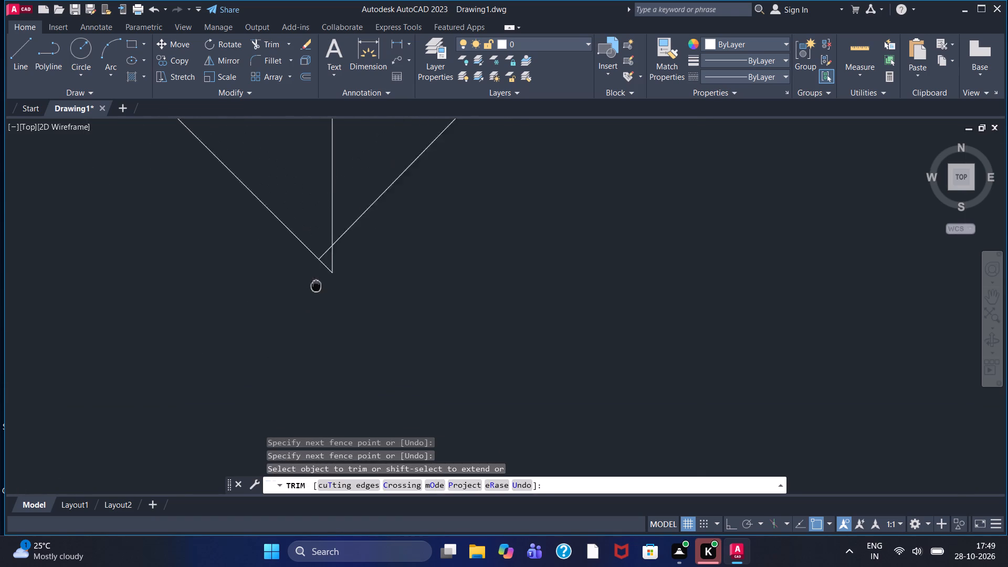
{"action": "middle_click_drag", "start_coordinate": [316, 298], "coordinate": [313, 357]}
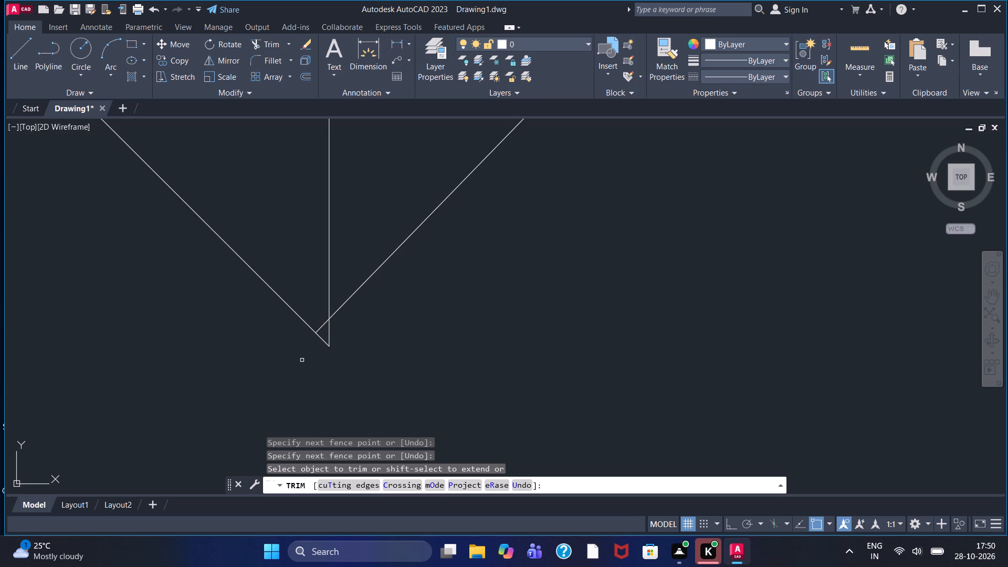
{"action": "scroll", "coordinate": [302, 360], "scroll_direction": "down", "scroll_amount": 5}
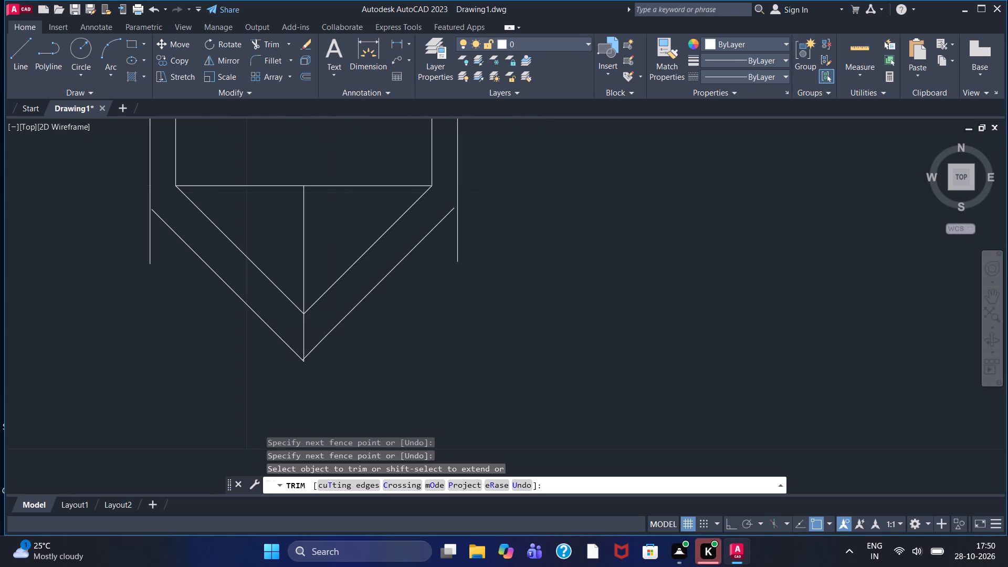
{"action": "scroll", "coordinate": [298, 367], "scroll_direction": "up", "scroll_amount": 3}
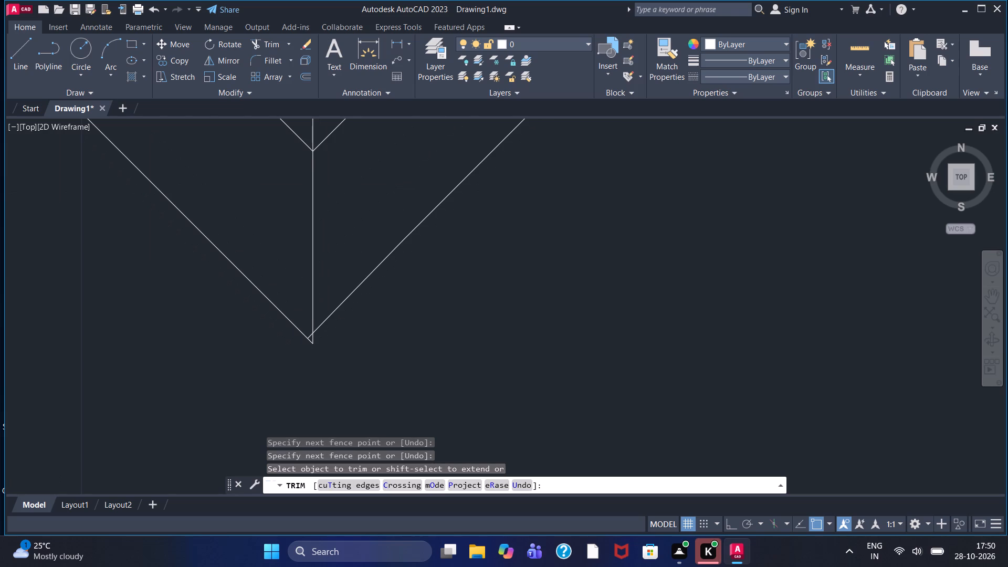
{"action": "left_click", "coordinate": [313, 341]}
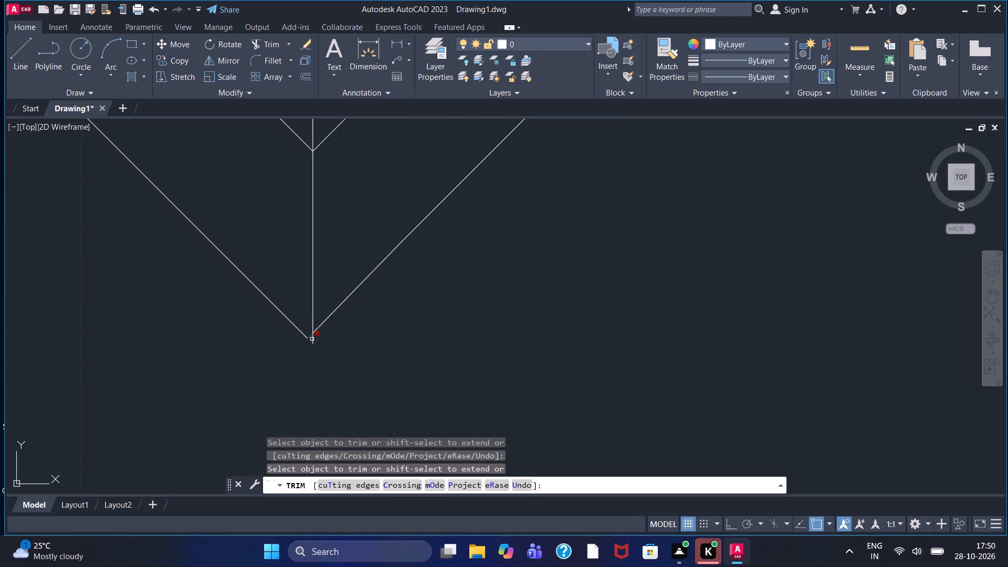
{"action": "left_click", "coordinate": [315, 340]}
{"action": "left_click", "coordinate": [312, 342]}
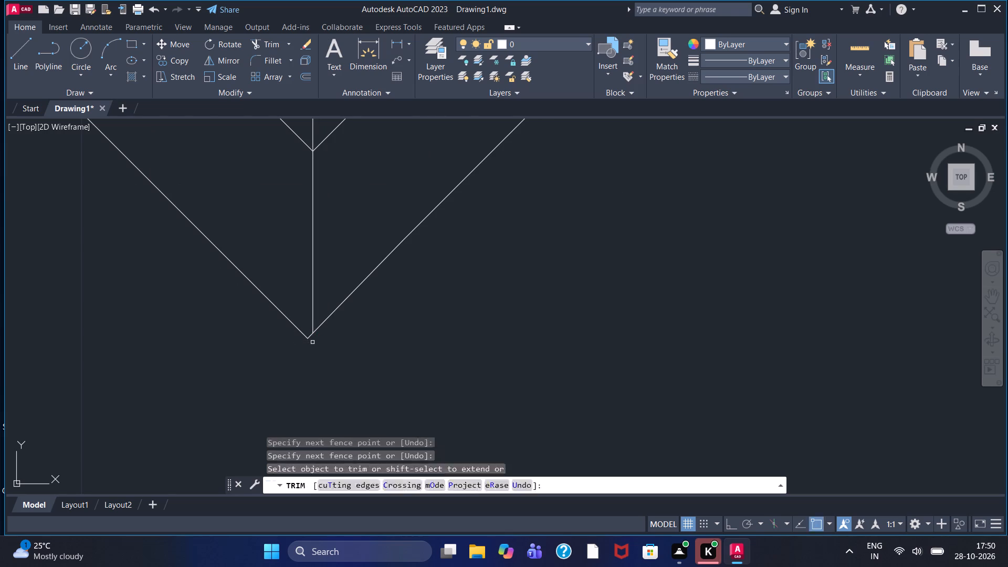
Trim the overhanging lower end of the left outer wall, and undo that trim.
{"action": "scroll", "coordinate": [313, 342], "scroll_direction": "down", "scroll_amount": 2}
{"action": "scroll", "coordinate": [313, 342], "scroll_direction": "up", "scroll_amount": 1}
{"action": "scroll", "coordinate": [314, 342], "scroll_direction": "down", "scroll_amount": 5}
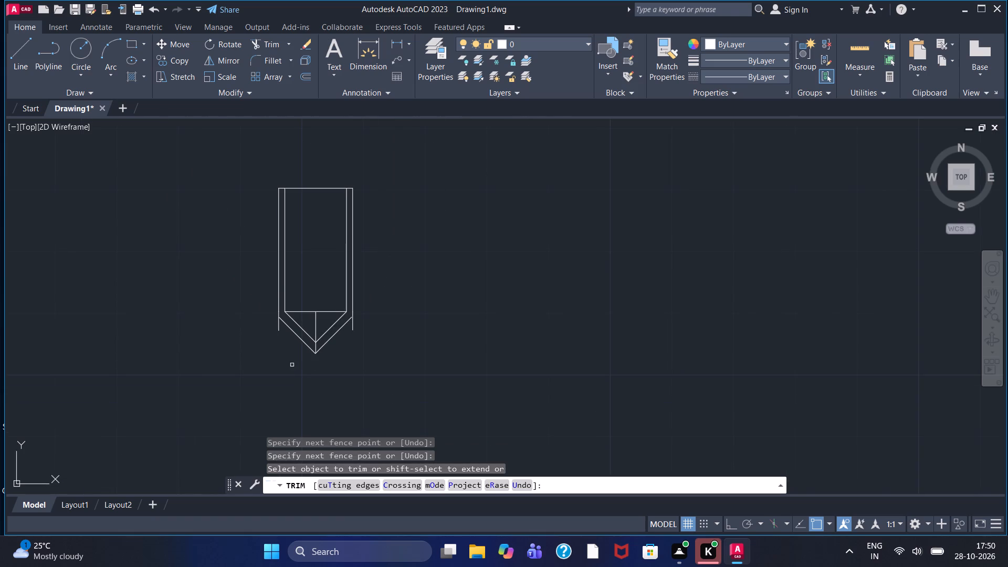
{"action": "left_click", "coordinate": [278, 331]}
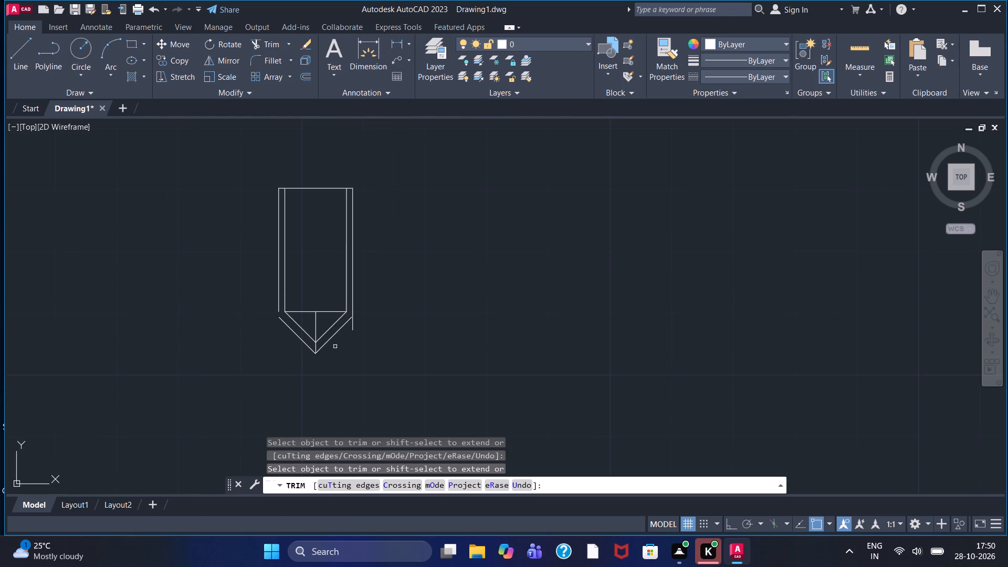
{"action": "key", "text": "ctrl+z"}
Draw slanted lines continuing the upper ends of both outer offset lines diagonally up past the outer side walls.
{"action": "scroll", "coordinate": [281, 311], "scroll_direction": "down", "scroll_amount": 2}
{"action": "middle_click_drag", "start_coordinate": [256, 293], "coordinate": [278, 335]}
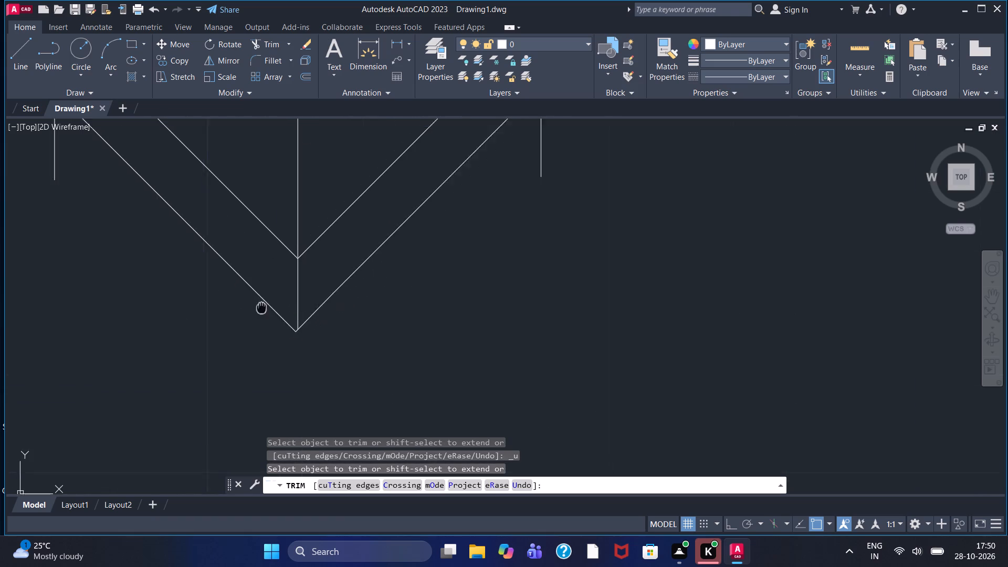
{"action": "middle_click_drag", "start_coordinate": [278, 335], "coordinate": [379, 554]}
{"action": "left_click", "coordinate": [27, 71]}
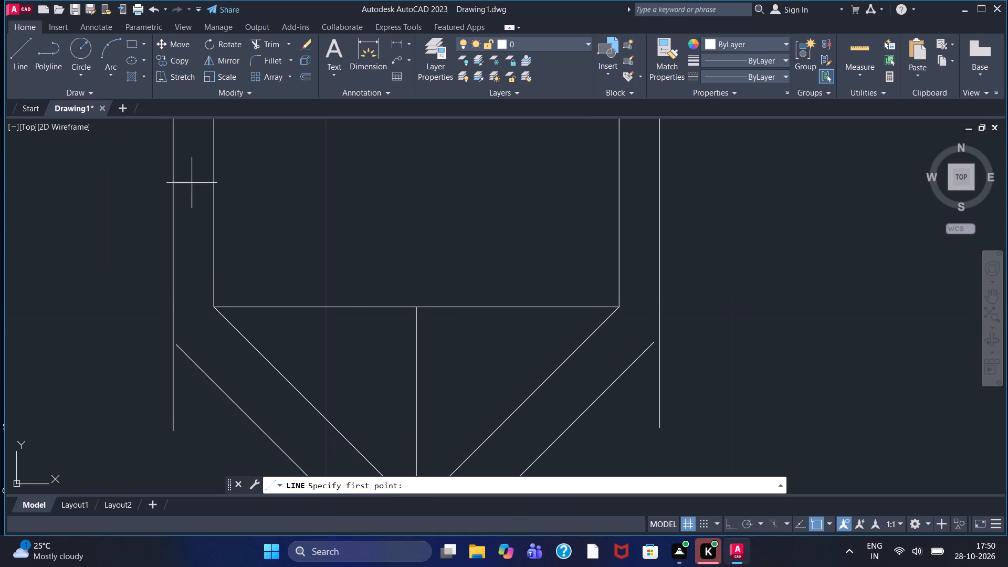
{"action": "left_click", "coordinate": [654, 349]}
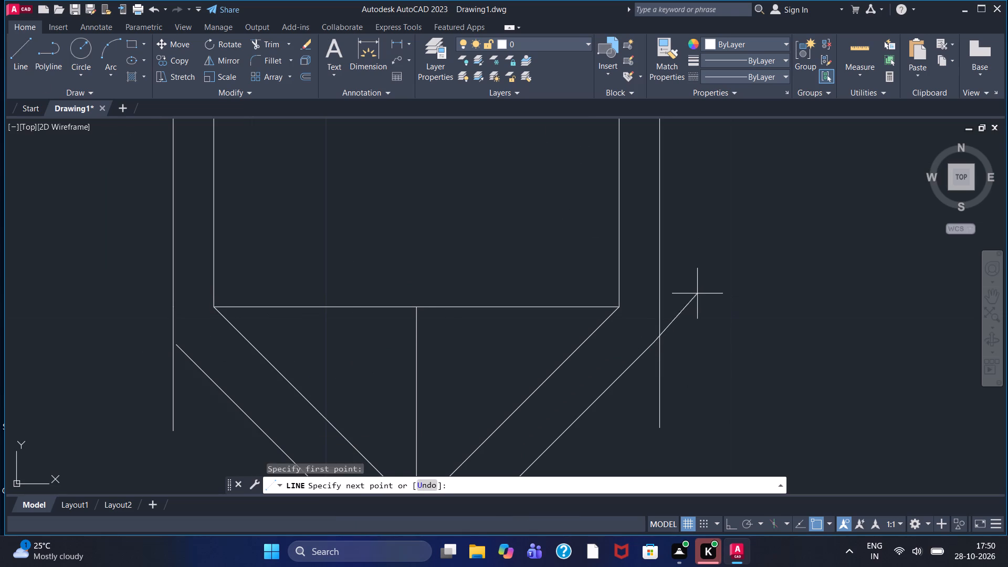
{"action": "left_click", "coordinate": [707, 287]}
{"action": "right_click", "coordinate": [707, 287]}
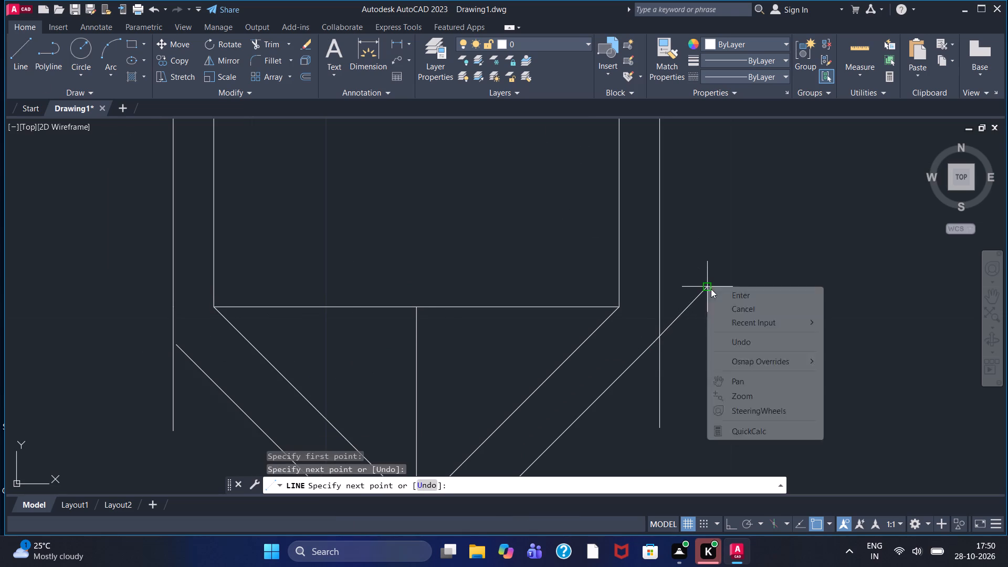
{"action": "left_click", "coordinate": [715, 294]}
{"action": "left_click", "coordinate": [20, 54]}
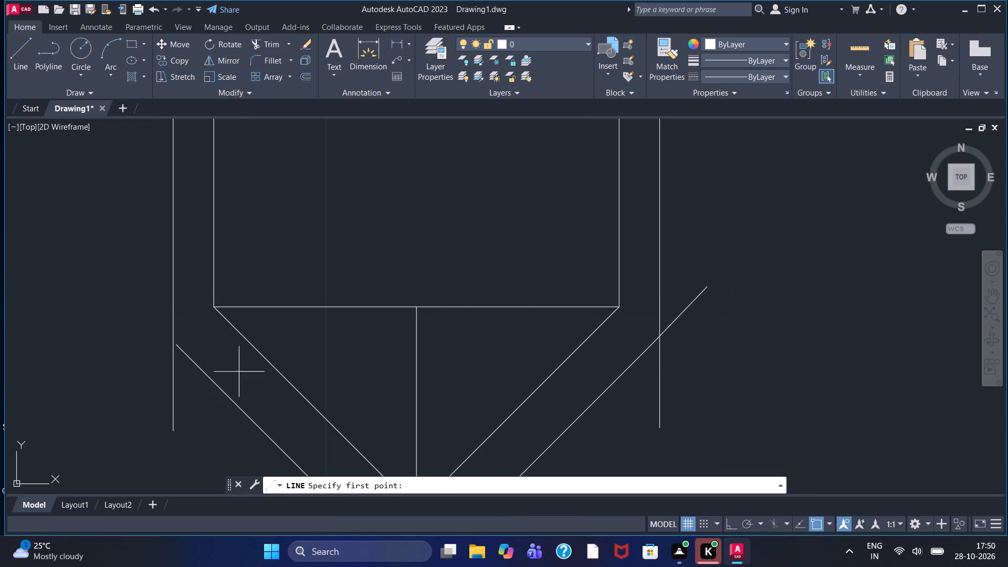
{"action": "left_click", "coordinate": [176, 345]}
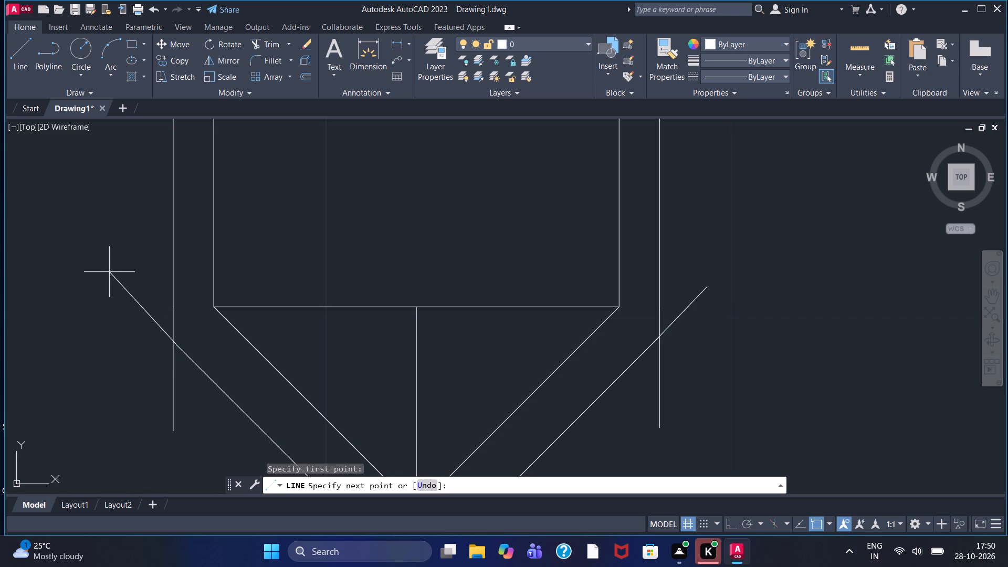
{"action": "left_click", "coordinate": [109, 272]}
{"action": "key", "text": "Escape"}
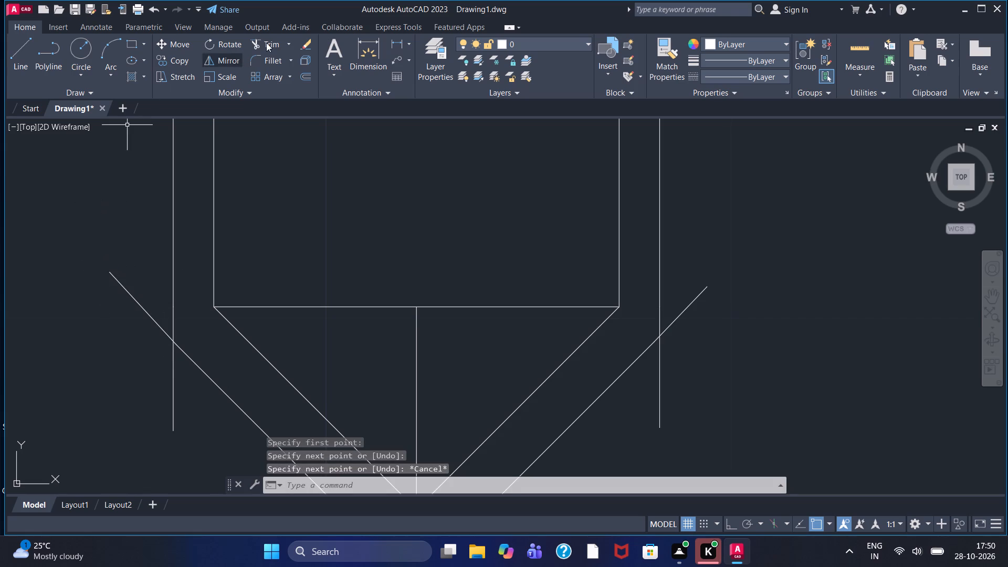
Trim the slanted extensions outside the outer side walls and both walls' overhanging lower ends to form clean corners.
{"action": "left_click", "coordinate": [266, 43]}
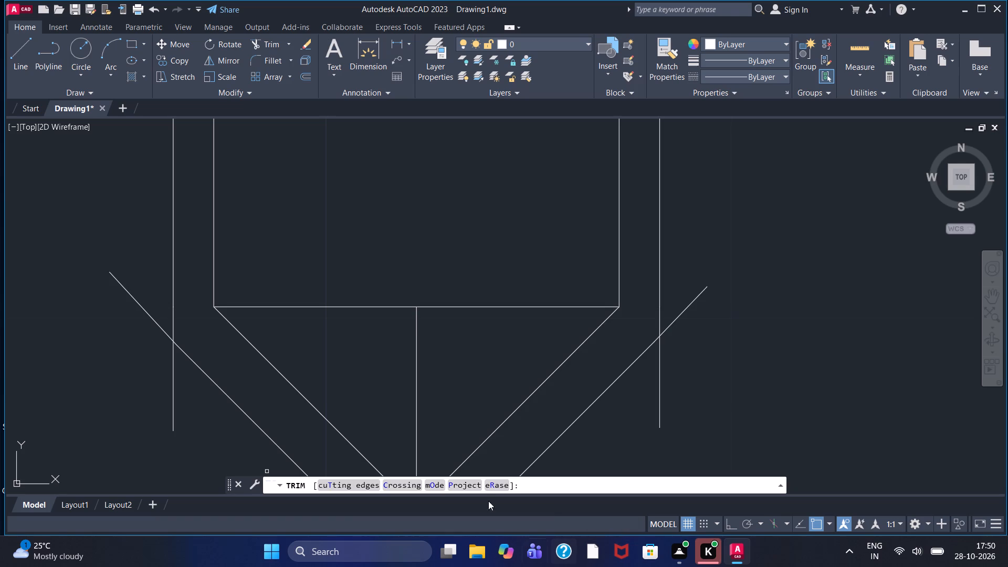
{"action": "left_click_drag", "start_coordinate": [124, 317], "coordinate": [140, 280]}
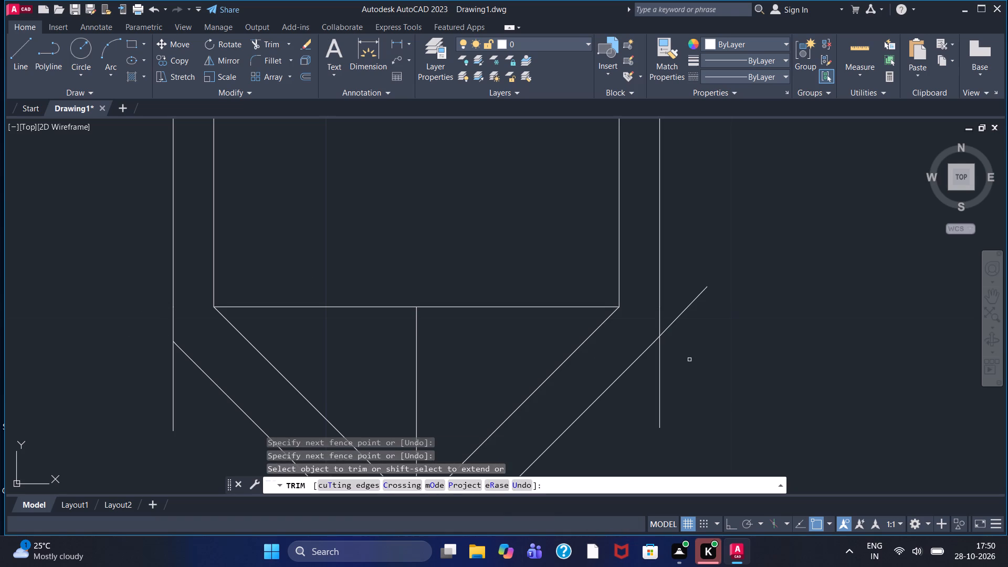
{"action": "left_click", "coordinate": [676, 318]}
{"action": "left_click", "coordinate": [658, 396]}
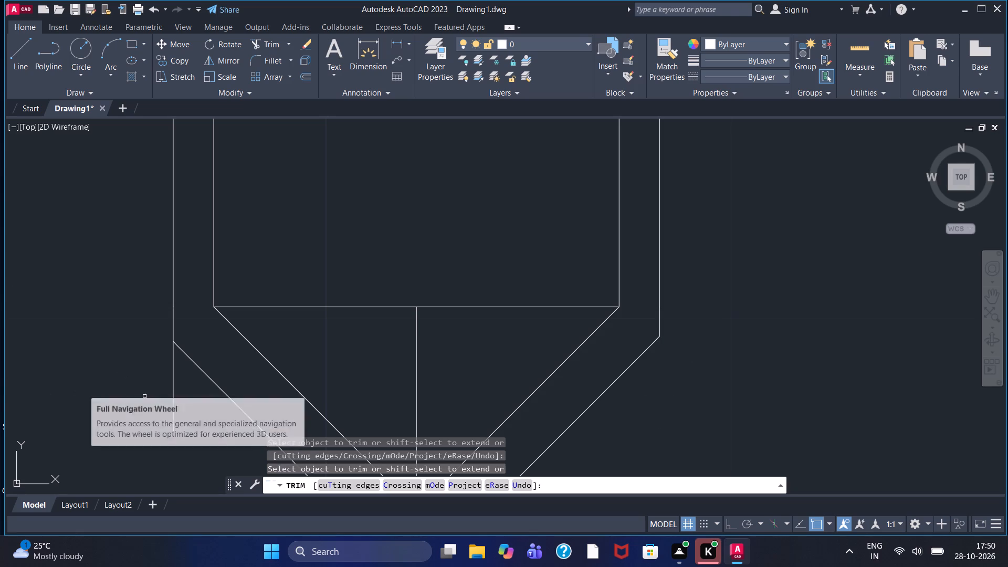
{"action": "left_click", "coordinate": [173, 392]}
Offset the inner rectangle's top edge a short distance downward, using the Through option.
{"action": "scroll", "coordinate": [173, 392], "scroll_direction": "down", "scroll_amount": 1}
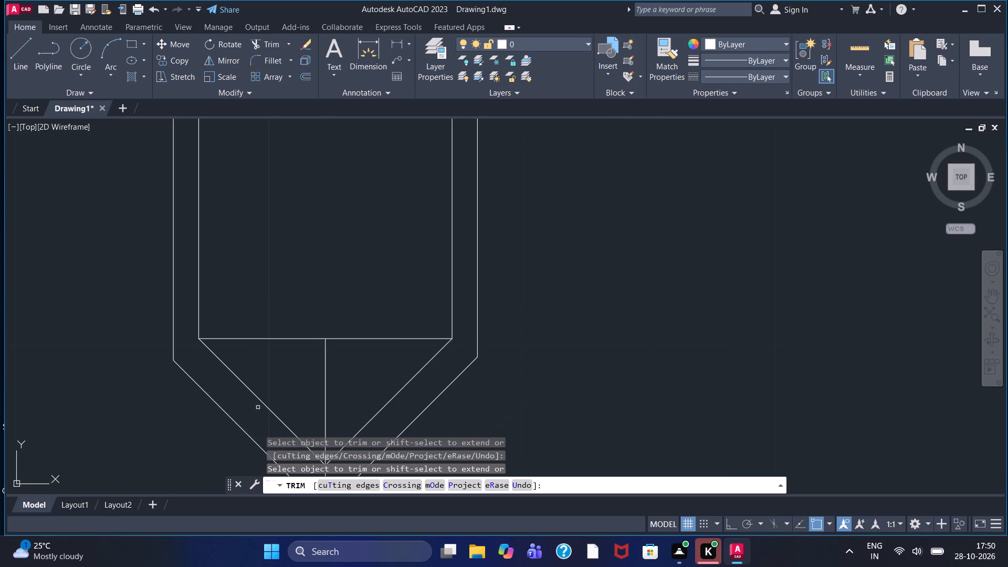
{"action": "scroll", "coordinate": [287, 287], "scroll_direction": "down", "scroll_amount": 1}
{"action": "middle_click_drag", "start_coordinate": [287, 287], "coordinate": [292, 258]}
{"action": "scroll", "coordinate": [292, 258], "scroll_direction": "down", "scroll_amount": 1}
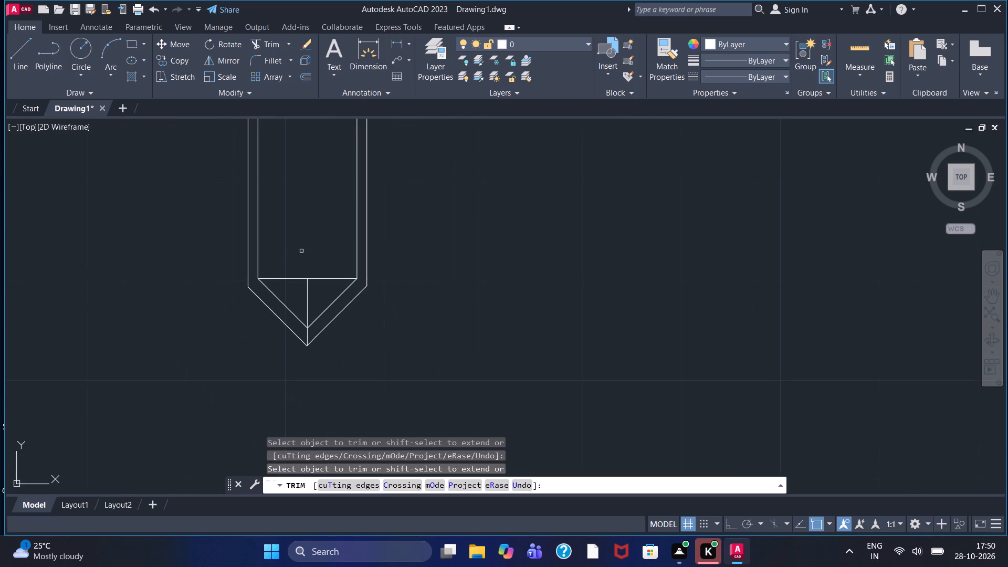
{"action": "middle_click_drag", "start_coordinate": [308, 234], "coordinate": [320, 307]}
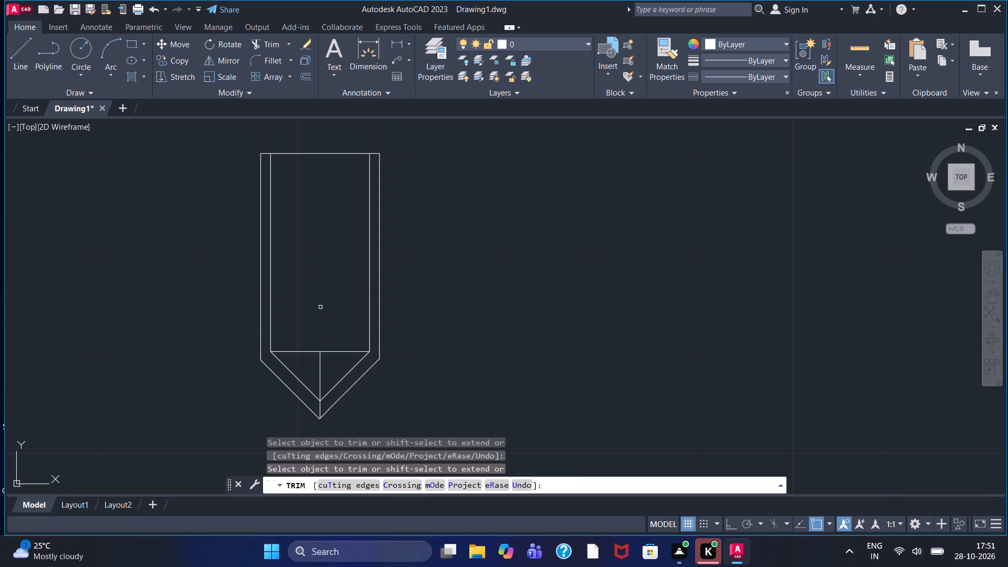
{"action": "middle_click_drag", "start_coordinate": [342, 254], "coordinate": [354, 329]}
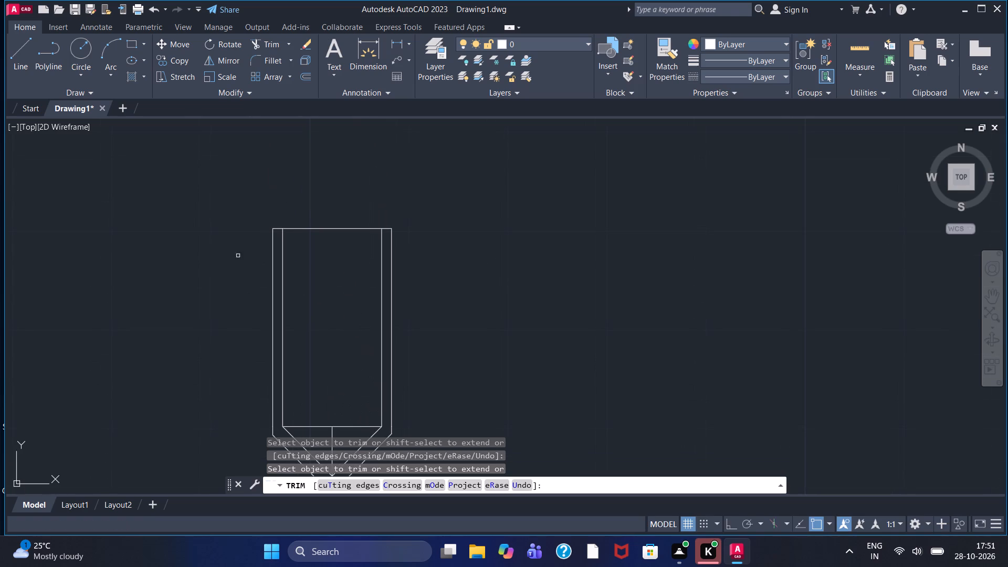
{"action": "left_click", "coordinate": [301, 76]}
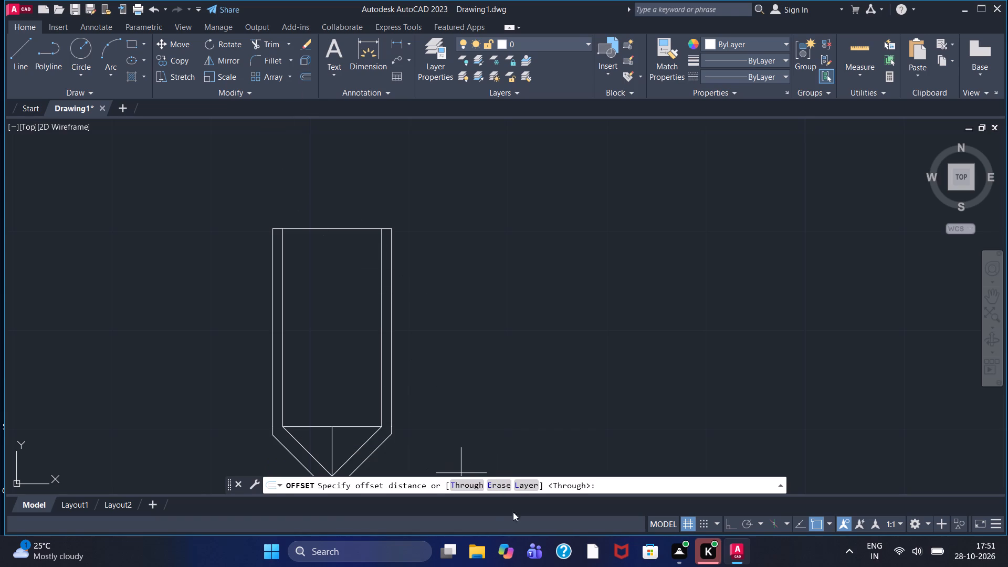
{"action": "left_click", "coordinate": [468, 486]}
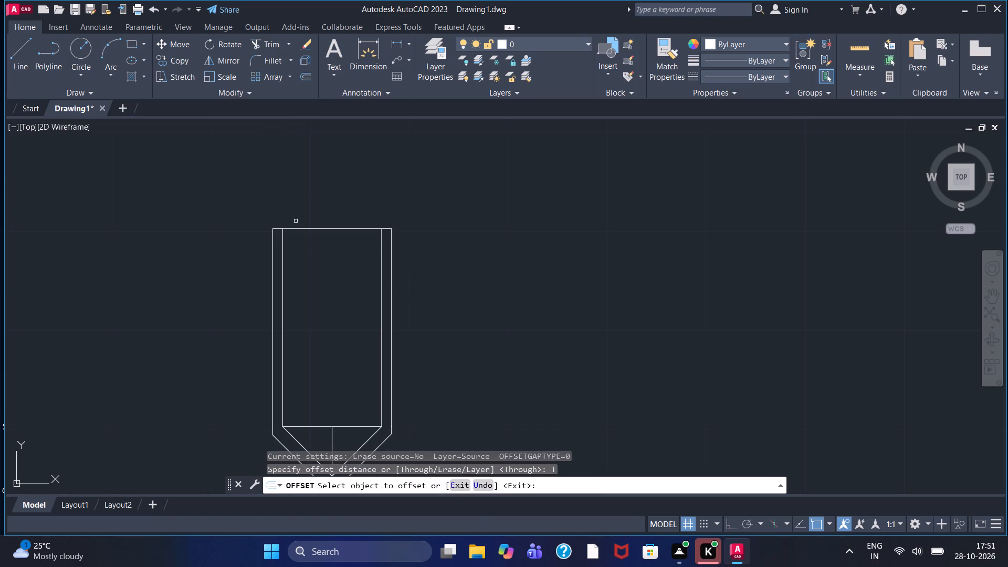
{"action": "left_click", "coordinate": [322, 227]}
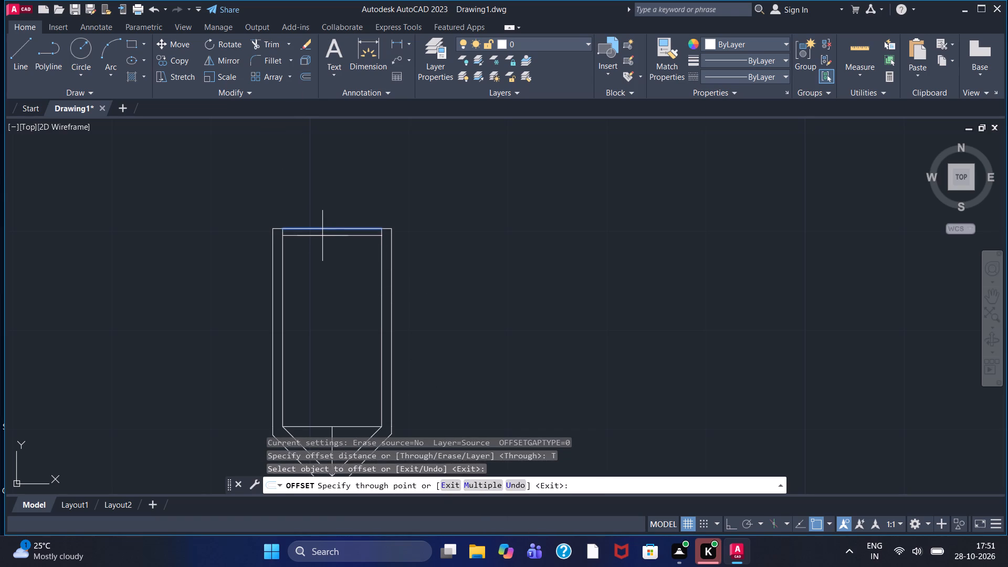
{"action": "left_click", "coordinate": [322, 236]}
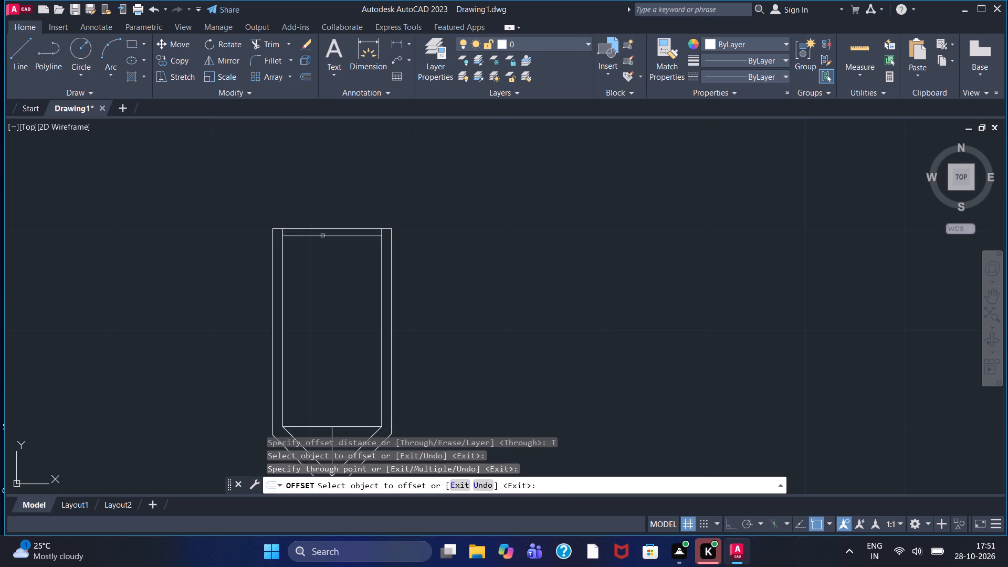
Draw a horizontal line outward from the upper corner of the left outer wall with Ortho on.
{"action": "left_click", "coordinate": [27, 55]}
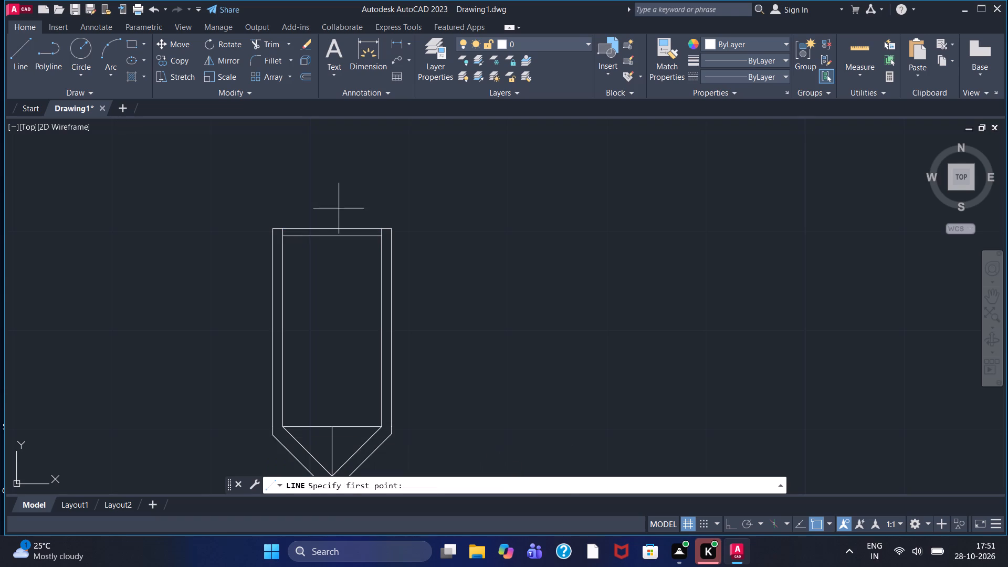
{"action": "left_click", "coordinate": [271, 228]}
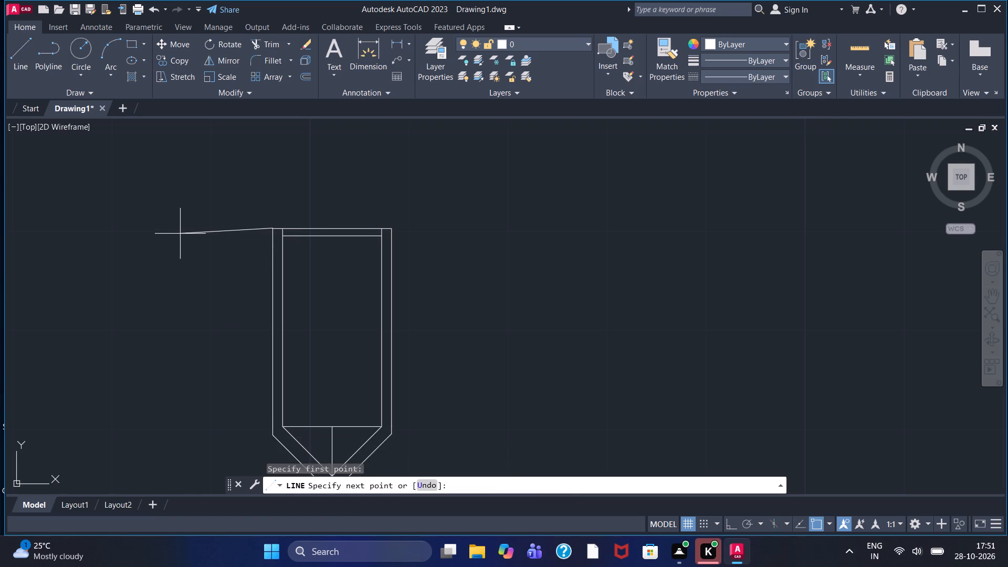
{"action": "key", "text": "F8"}
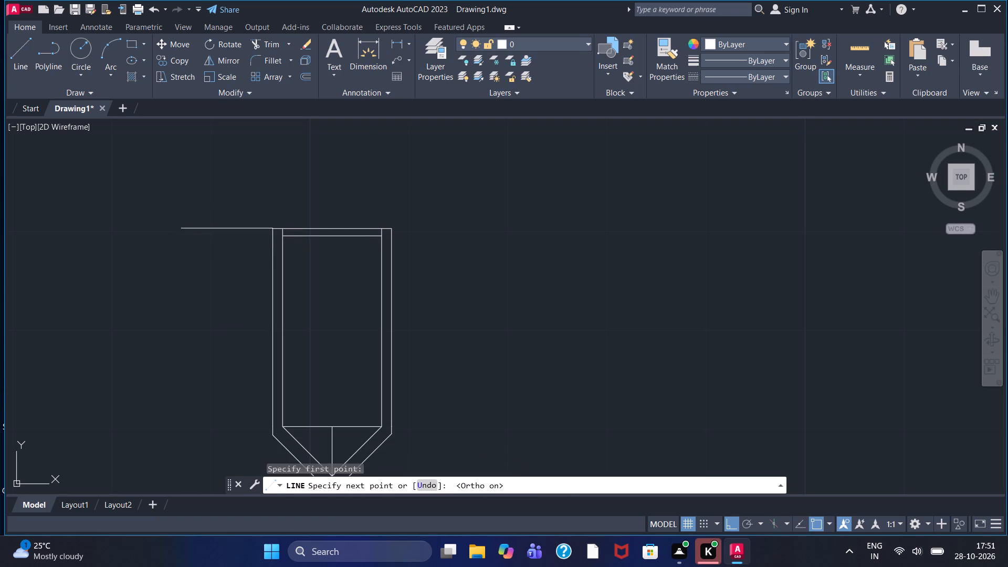
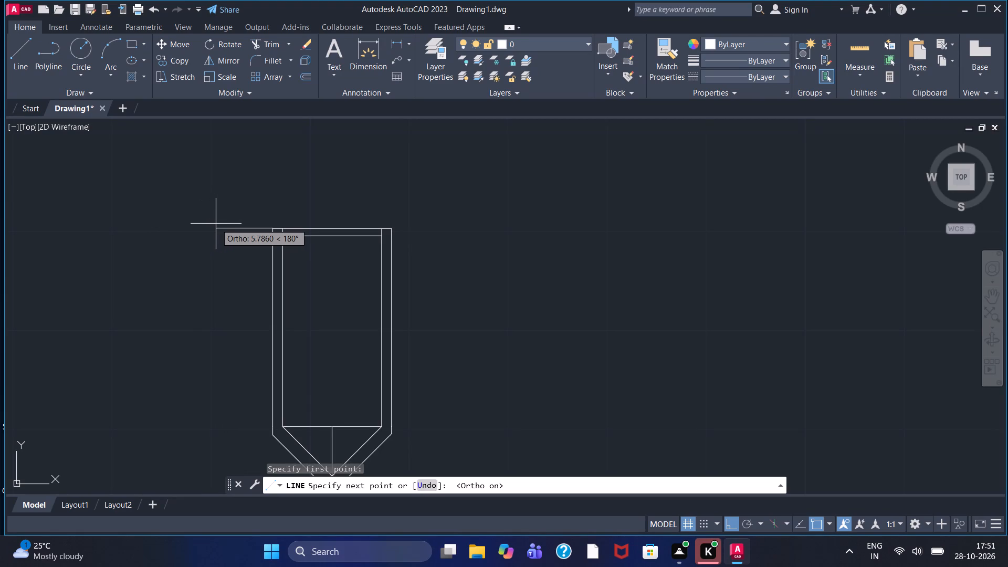
Draw the top flange outline: 5 outward, 1 down, 20 across, 1 up, and back to the right outer wall's upper corner.
{"action": "key", "text": "5"}
{"action": "key", "text": "Return"}
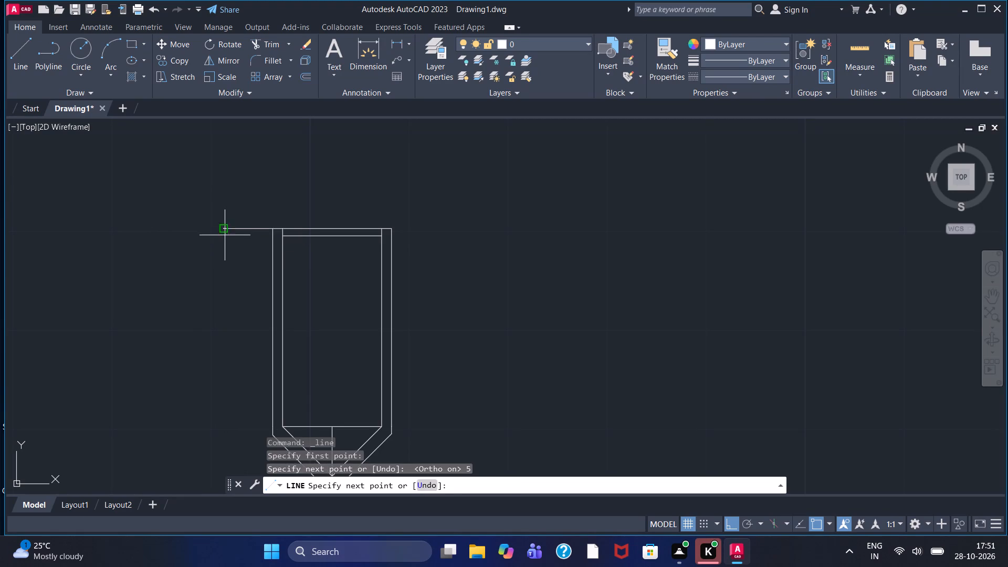
{"action": "key", "text": "1"}
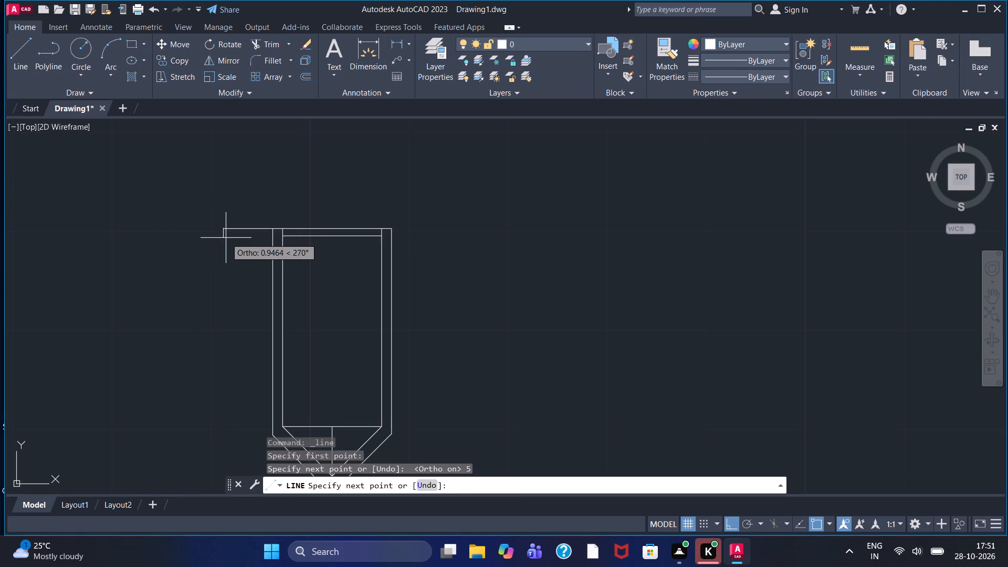
{"action": "key", "text": "Return"}
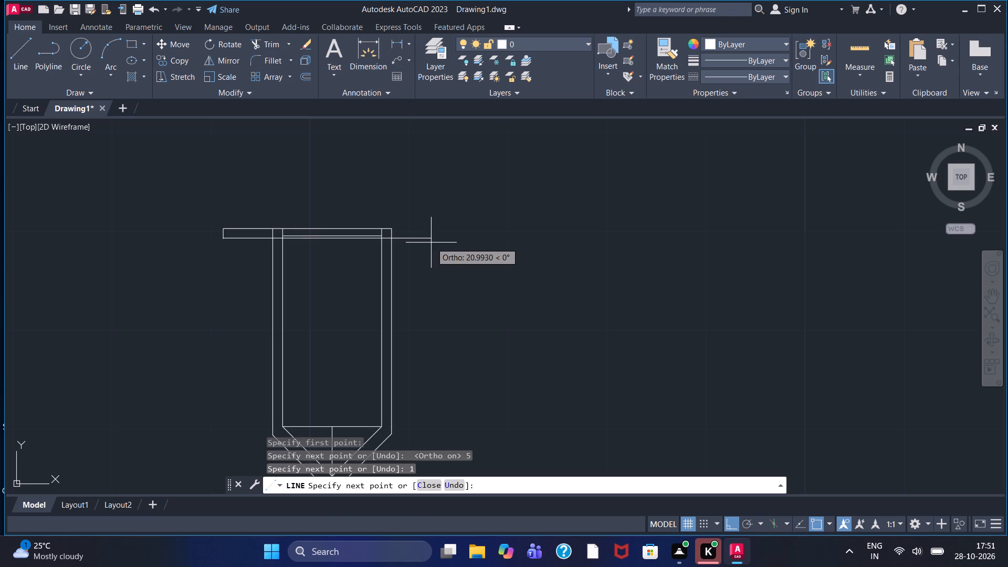
{"action": "type", "text": "20"}
{"action": "key", "text": "Return"}
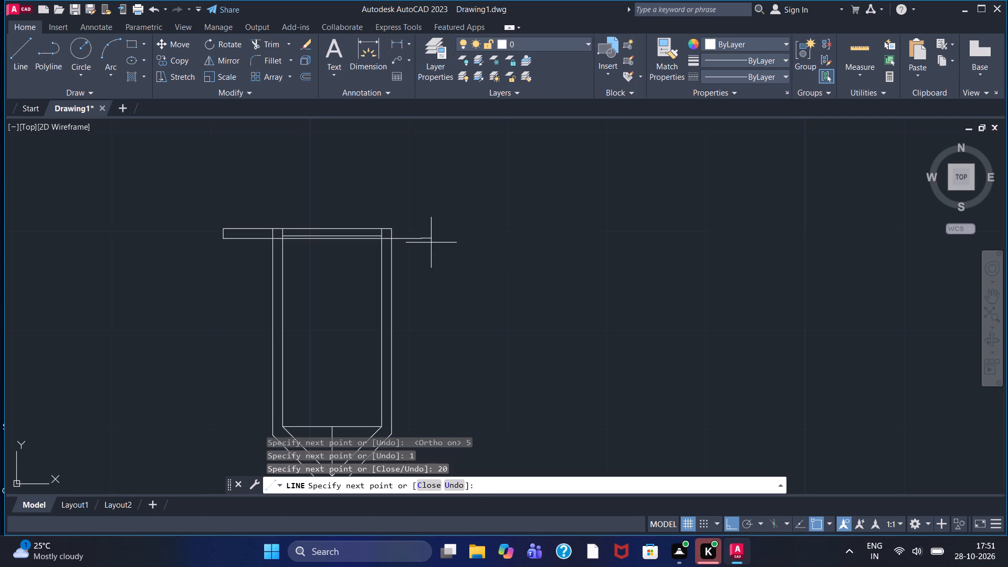
{"action": "key", "text": "1"}
{"action": "key", "text": "Return"}
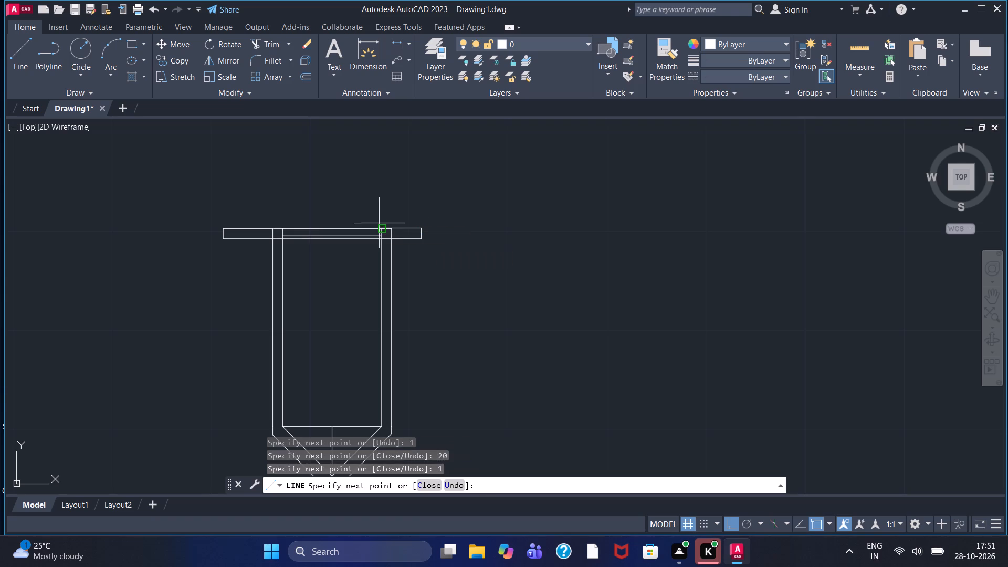
{"action": "left_click", "coordinate": [391, 227]}
{"action": "key", "text": "Escape"}
Erase the short offset line just below the inner rectangle's top edge, inside the flange.
{"action": "scroll", "coordinate": [368, 231], "scroll_direction": "up", "scroll_amount": 3}
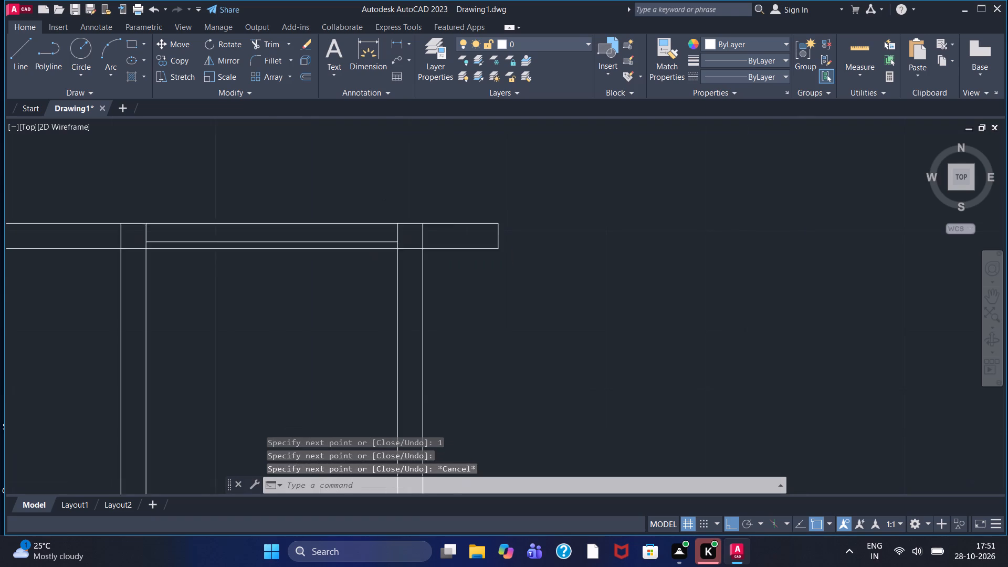
{"action": "left_click", "coordinate": [348, 248]}
{"action": "right_click", "coordinate": [348, 248]}
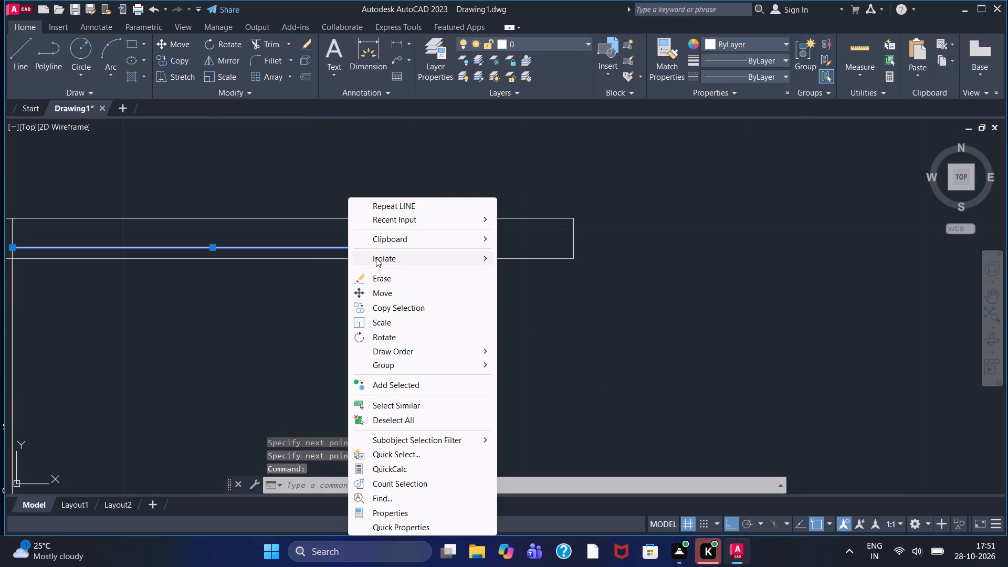
{"action": "left_click", "coordinate": [382, 279]}
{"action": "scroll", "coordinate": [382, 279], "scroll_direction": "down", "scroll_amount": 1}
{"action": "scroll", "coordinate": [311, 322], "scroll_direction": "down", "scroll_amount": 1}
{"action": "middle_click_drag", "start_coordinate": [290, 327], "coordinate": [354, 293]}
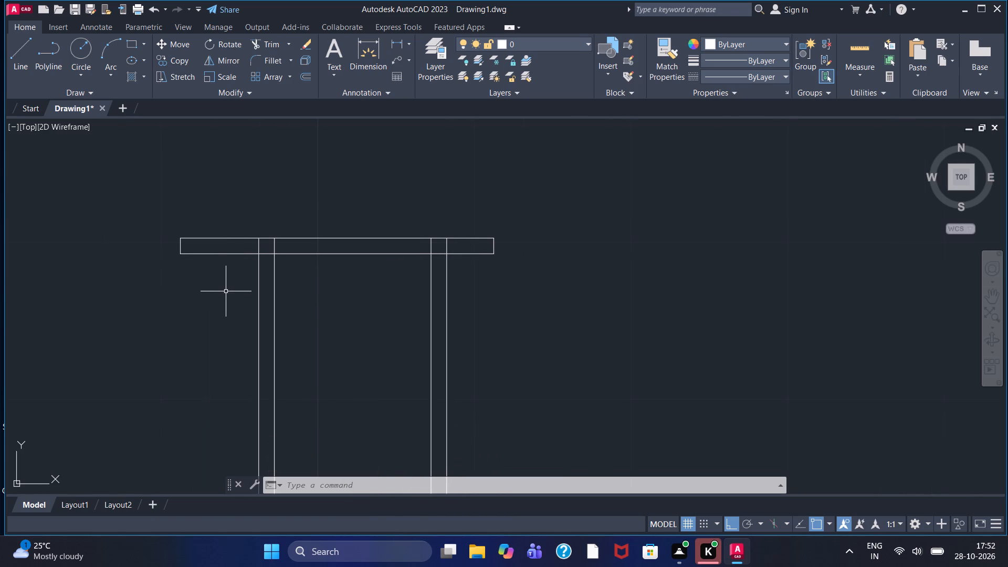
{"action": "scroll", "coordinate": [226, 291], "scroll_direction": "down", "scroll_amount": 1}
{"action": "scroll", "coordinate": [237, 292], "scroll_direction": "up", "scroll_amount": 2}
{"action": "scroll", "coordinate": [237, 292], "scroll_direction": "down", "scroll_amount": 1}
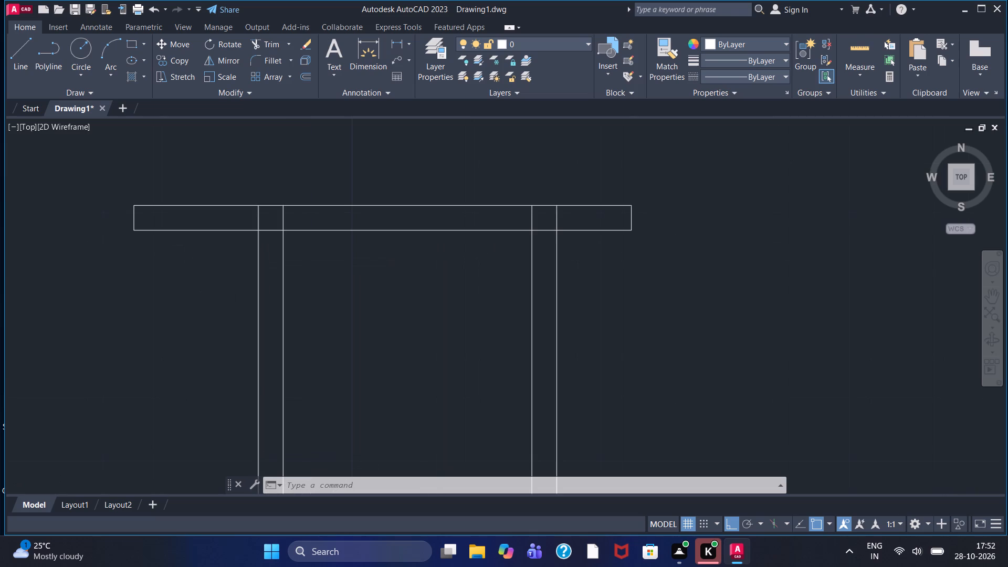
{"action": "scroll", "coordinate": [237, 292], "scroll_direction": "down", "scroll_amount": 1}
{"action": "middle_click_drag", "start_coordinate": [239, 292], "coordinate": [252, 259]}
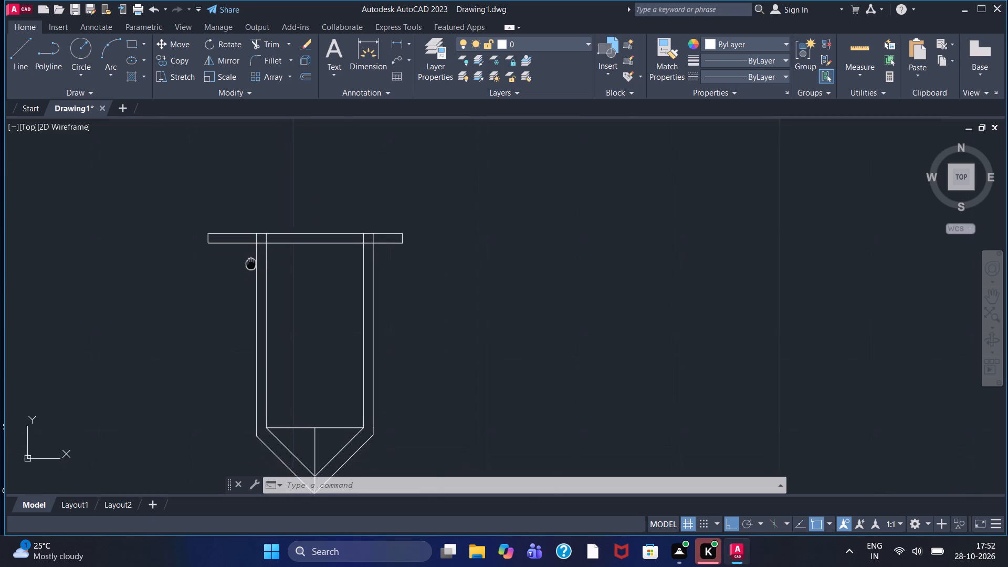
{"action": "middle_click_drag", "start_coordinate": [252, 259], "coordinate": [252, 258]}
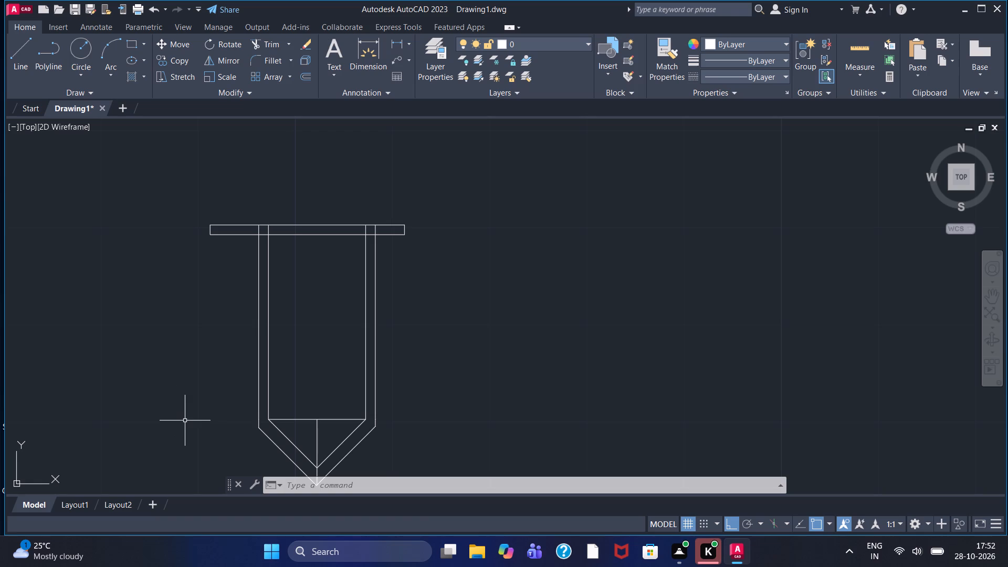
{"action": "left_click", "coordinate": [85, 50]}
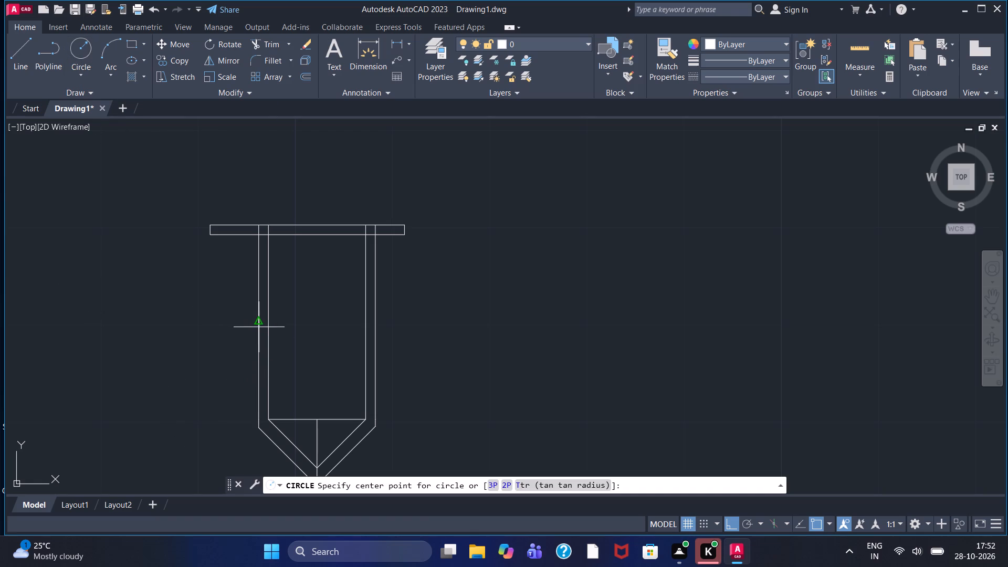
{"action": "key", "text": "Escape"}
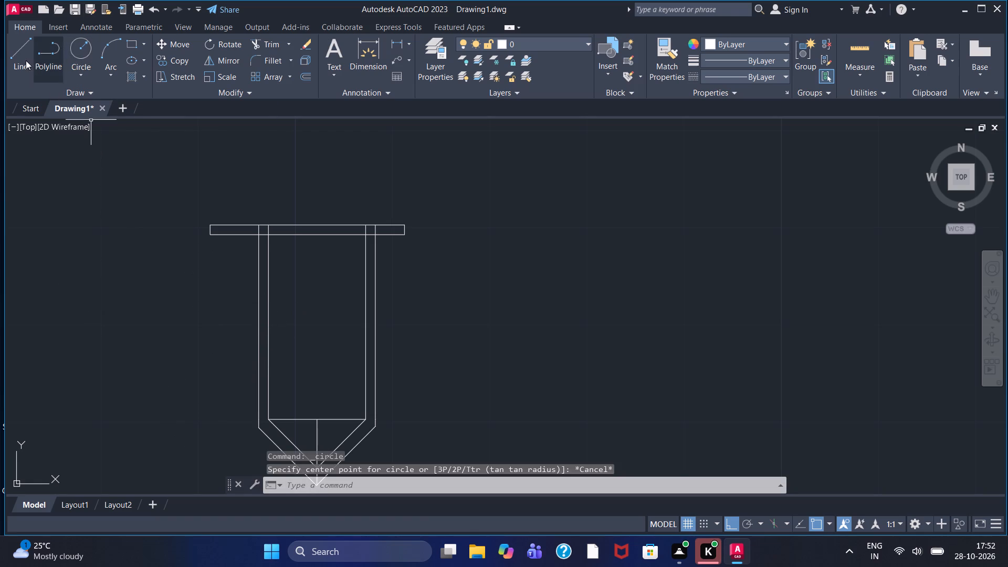
Draw a vertical line down from the top edge's midpoint and a horizontal line from the left inner wall's midpoint crossing it.
{"action": "left_click", "coordinate": [26, 60]}
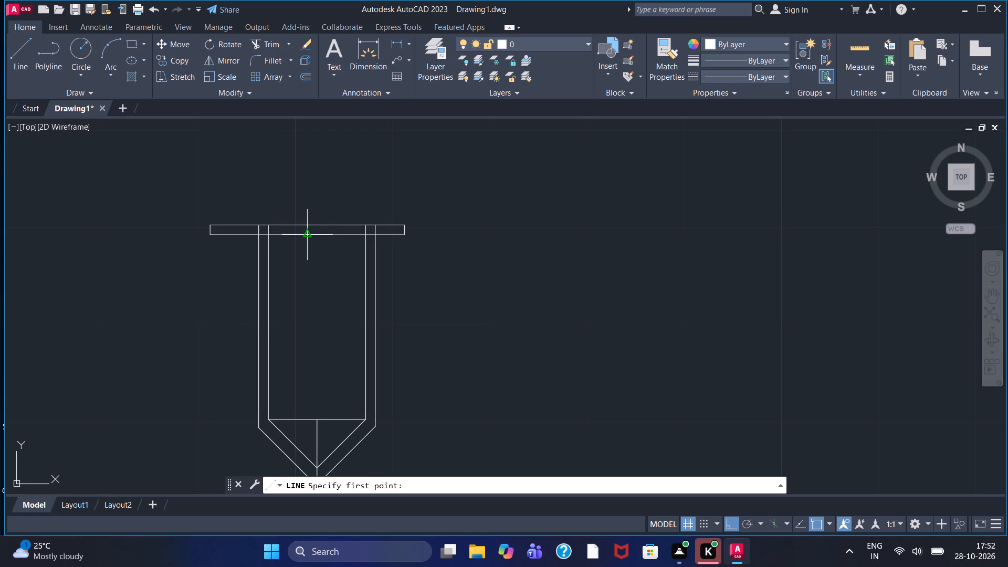
{"action": "left_click", "coordinate": [316, 225]}
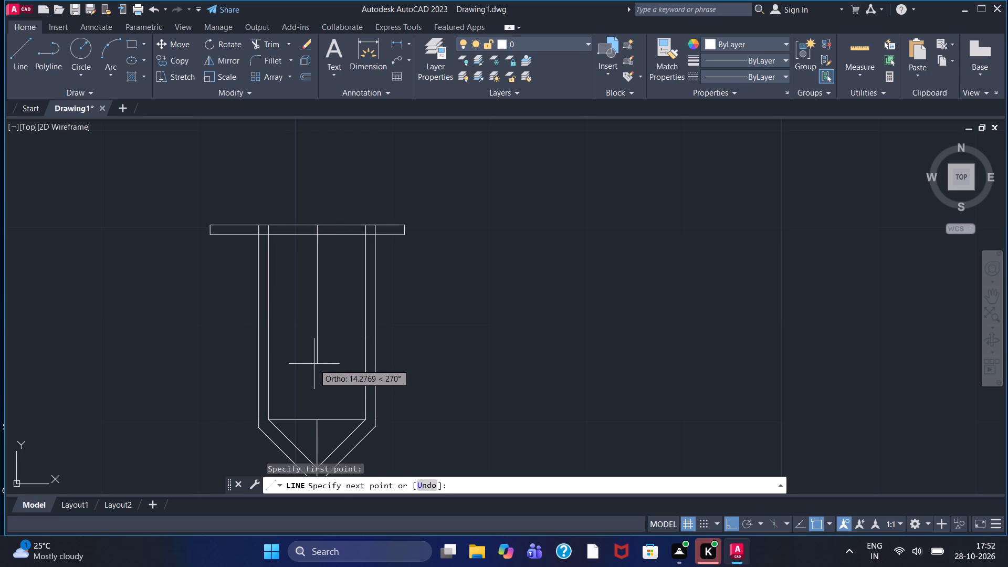
{"action": "left_click", "coordinate": [314, 364]}
{"action": "key", "text": "Escape"}
{"action": "left_click", "coordinate": [30, 70]}
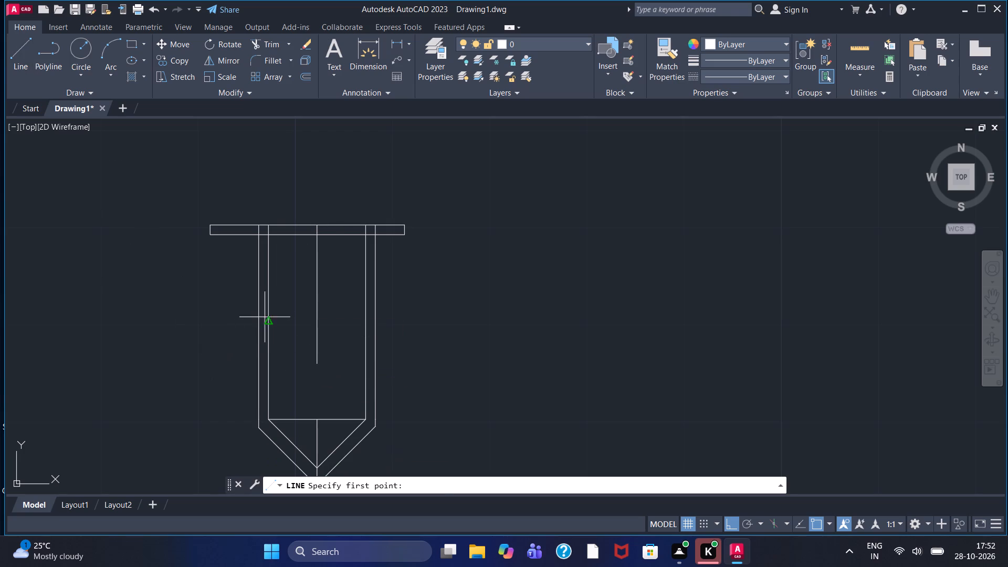
{"action": "left_click", "coordinate": [269, 320]}
{"action": "left_click", "coordinate": [338, 332]}
{"action": "key", "text": "Escape"}
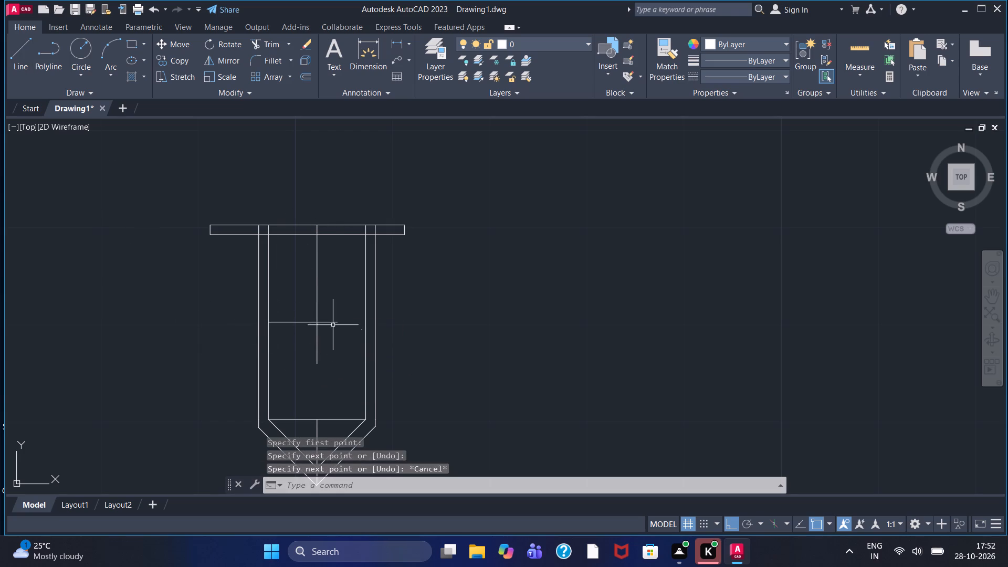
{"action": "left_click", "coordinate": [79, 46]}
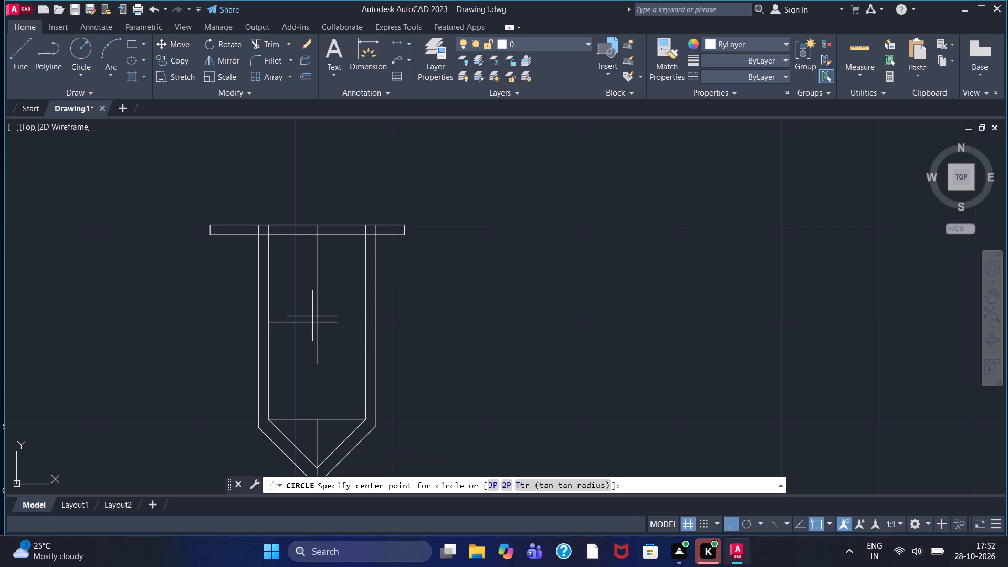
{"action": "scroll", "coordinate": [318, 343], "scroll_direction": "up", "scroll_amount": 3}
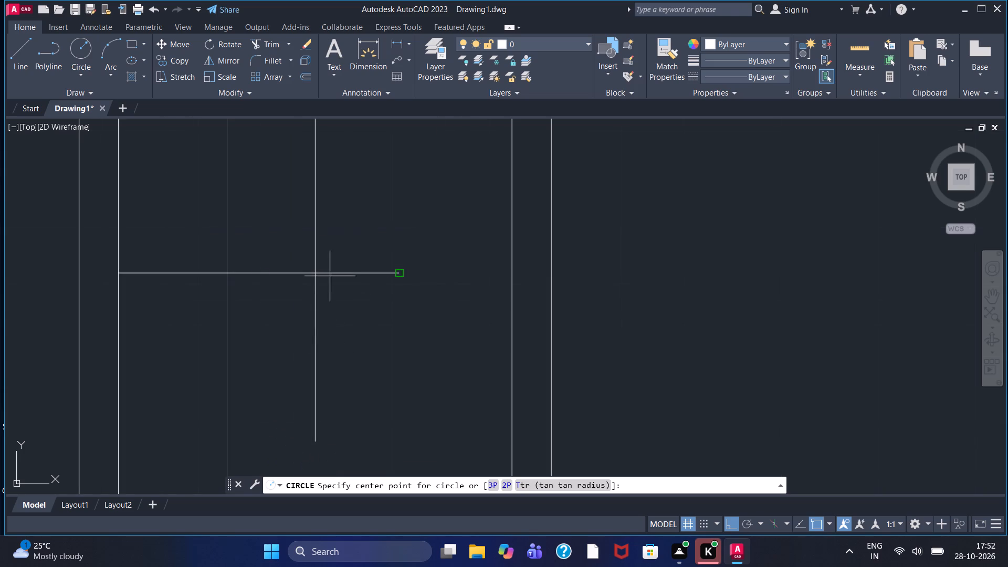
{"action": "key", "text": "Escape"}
Trim the two centre lines' ends beyond their intersection so they meet in a corner.
{"action": "left_click", "coordinate": [258, 44]}
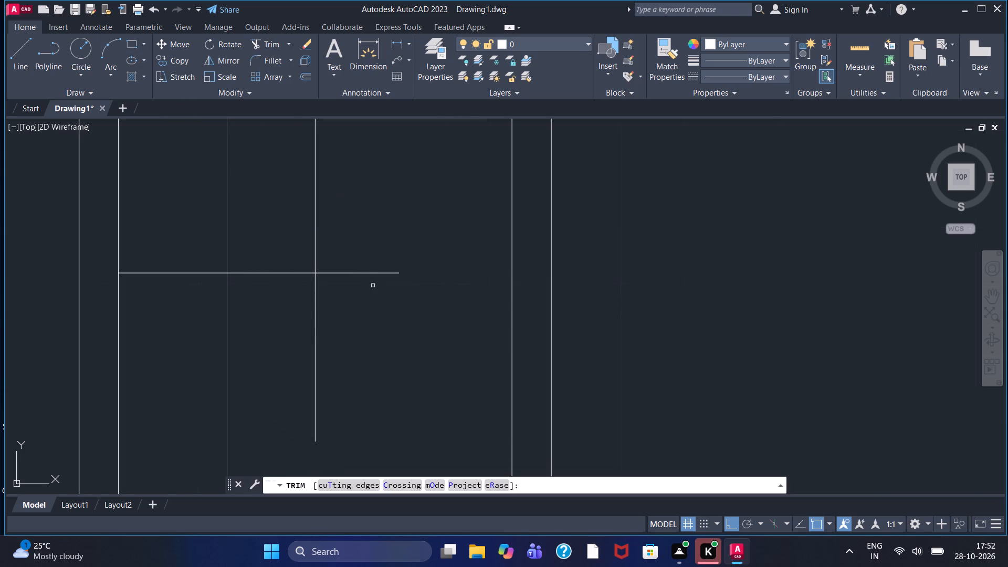
{"action": "left_click_drag", "start_coordinate": [365, 270], "coordinate": [368, 298]}
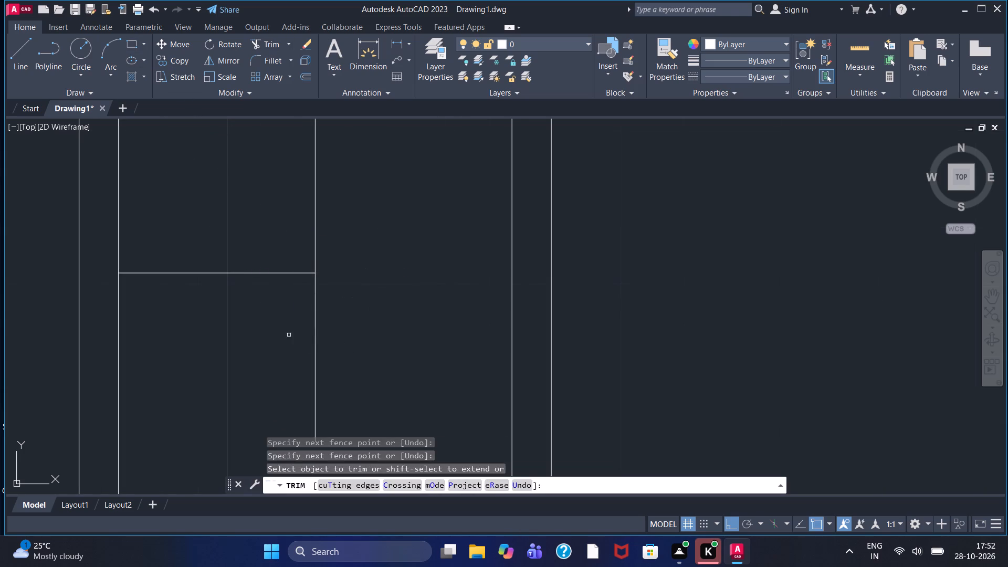
{"action": "left_click_drag", "start_coordinate": [278, 349], "coordinate": [341, 328]}
{"action": "key", "text": "Escape"}
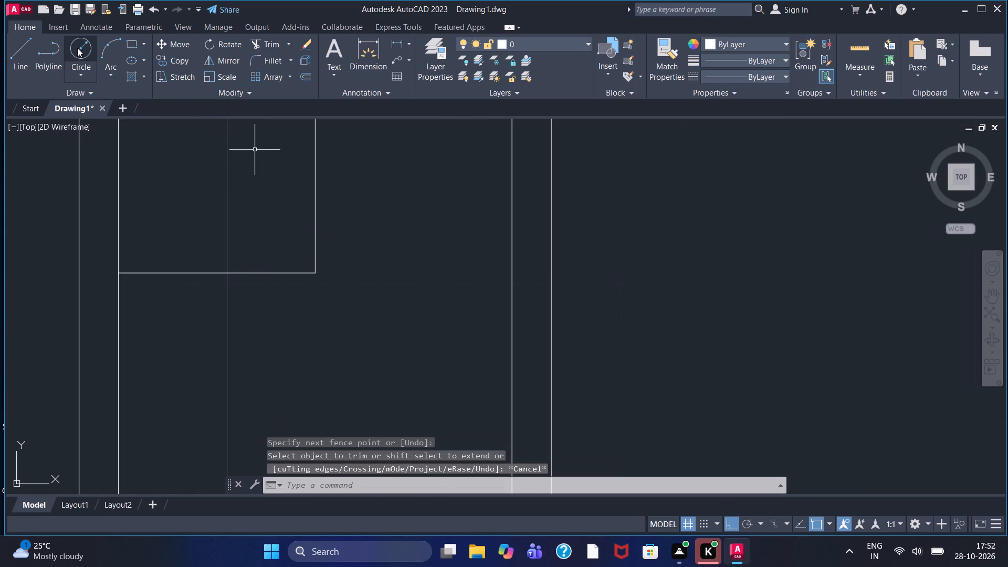
Draw a circle of radius about 13 centred on the corner where the two centre lines meet.
{"action": "left_click", "coordinate": [77, 43]}
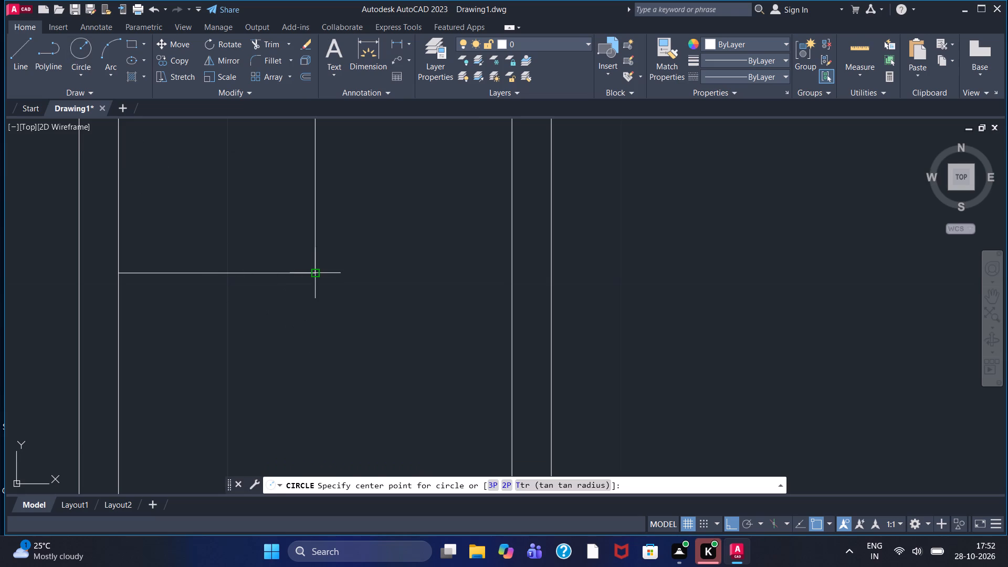
{"action": "left_click", "coordinate": [318, 270]}
{"action": "scroll", "coordinate": [342, 323], "scroll_direction": "down", "scroll_amount": 2}
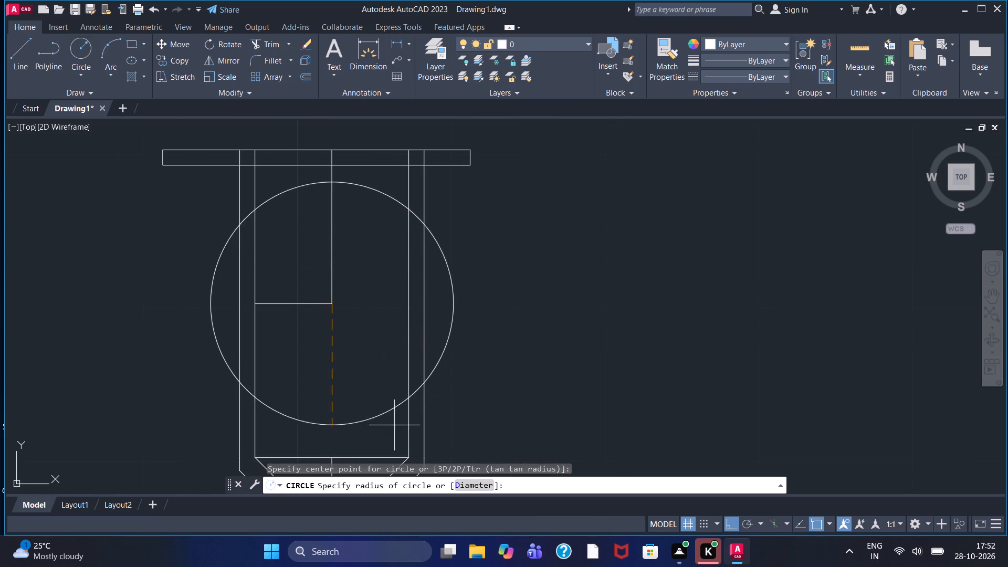
{"action": "scroll", "coordinate": [412, 451], "scroll_direction": "down", "scroll_amount": 1}
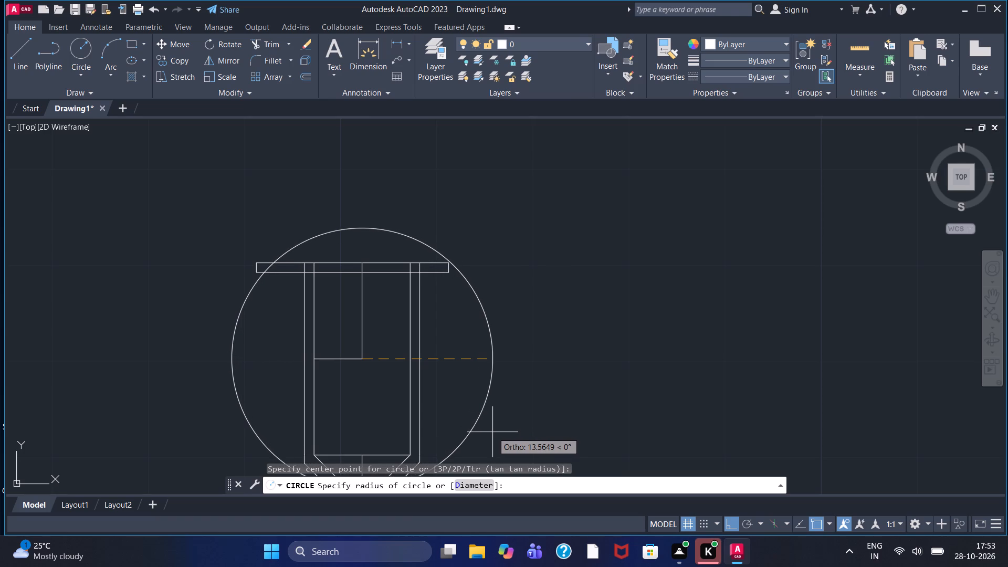
{"action": "middle_click_drag", "start_coordinate": [492, 432], "coordinate": [495, 291]}
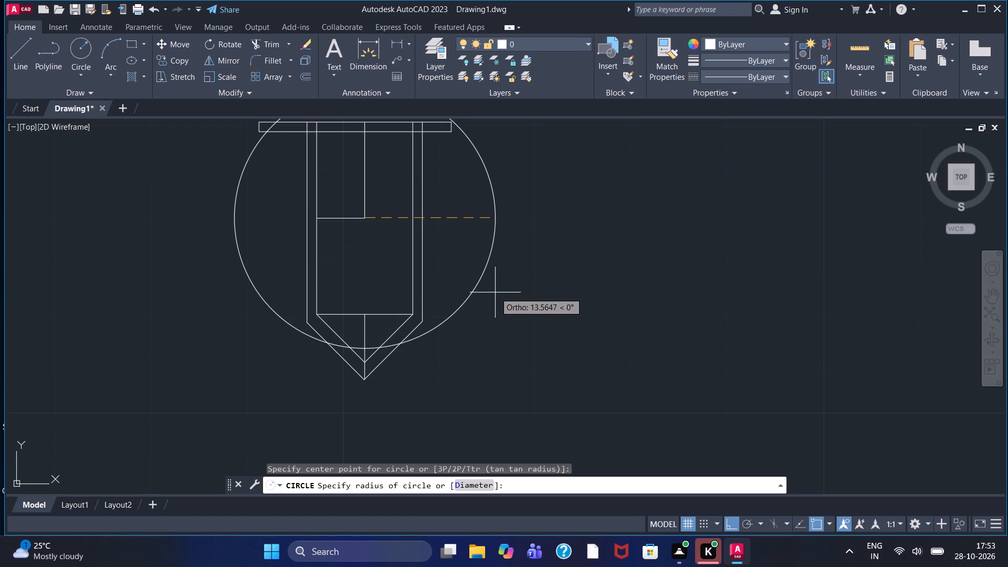
{"action": "left_click", "coordinate": [492, 292]}
{"action": "middle_click_drag", "start_coordinate": [491, 293], "coordinate": [507, 335]}
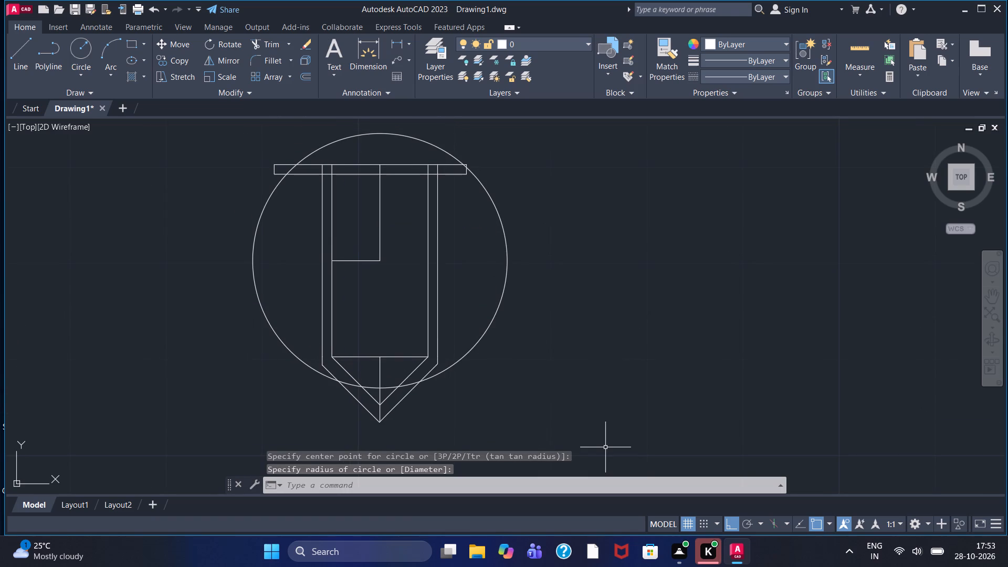
Draw a horizontal line across the lower part of the circle, extending past it on both sides.
{"action": "left_click", "coordinate": [12, 63]}
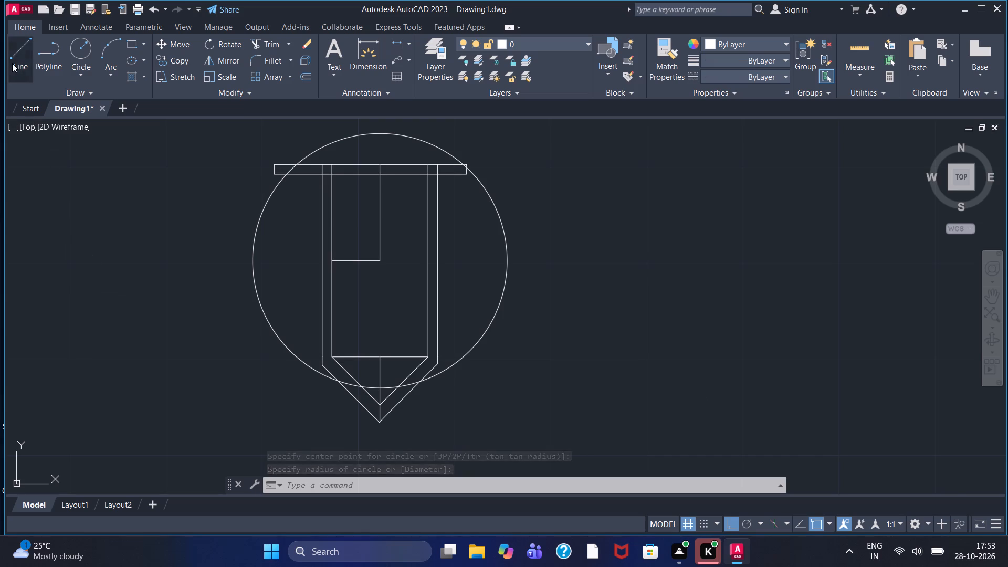
{"action": "left_click", "coordinate": [214, 319]}
{"action": "left_click", "coordinate": [543, 304]}
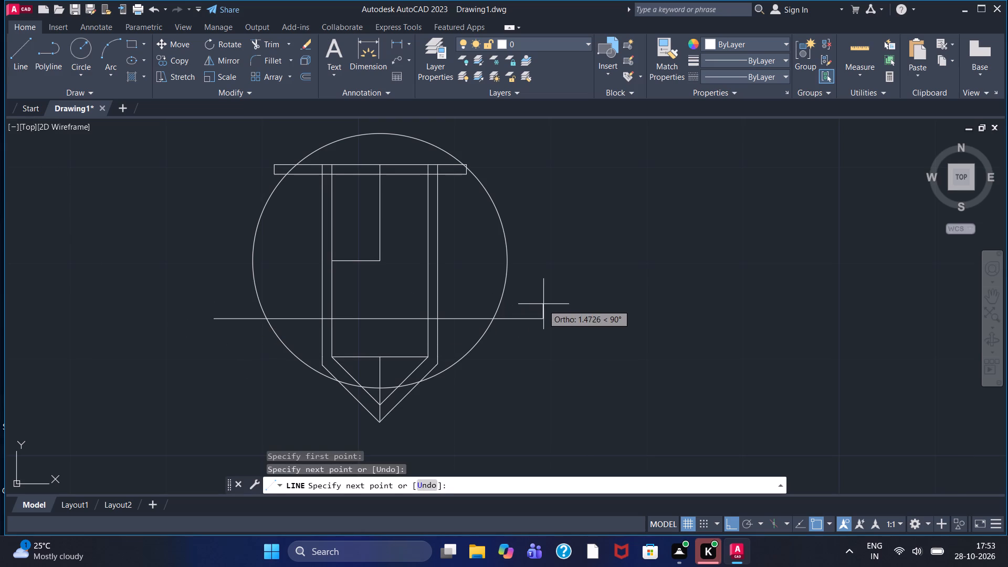
{"action": "right_click", "coordinate": [543, 304]}
{"action": "left_click", "coordinate": [561, 312]}
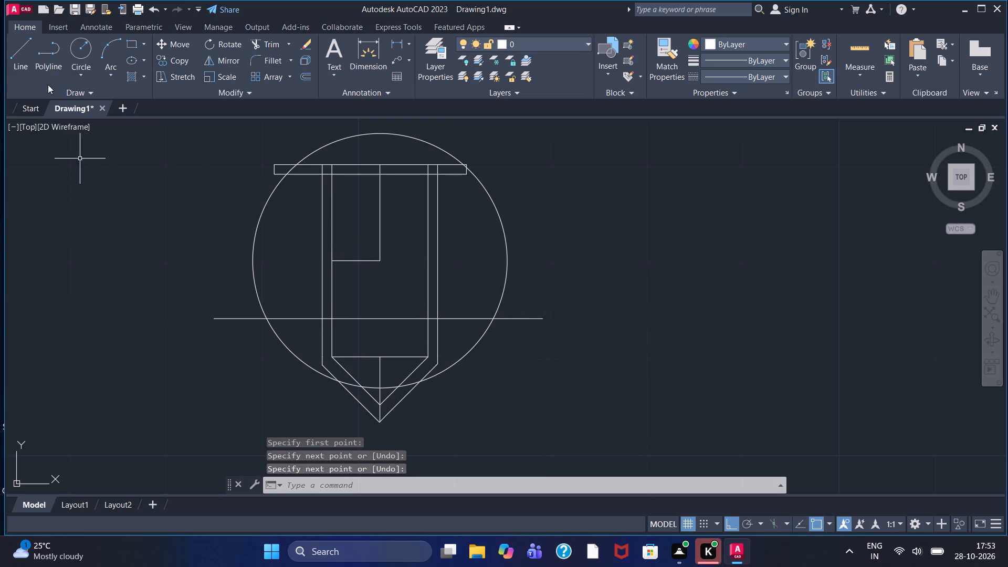
Trim away the whole part of the circle below the horizontal line, including the pieces inside the pointed bottom.
{"action": "left_click", "coordinate": [271, 41]}
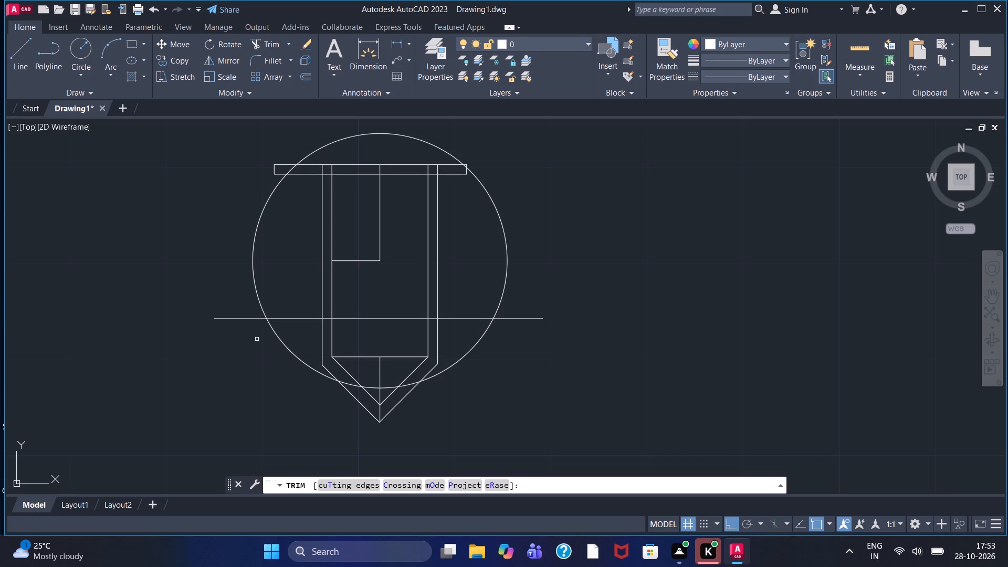
{"action": "left_click", "coordinate": [280, 337]}
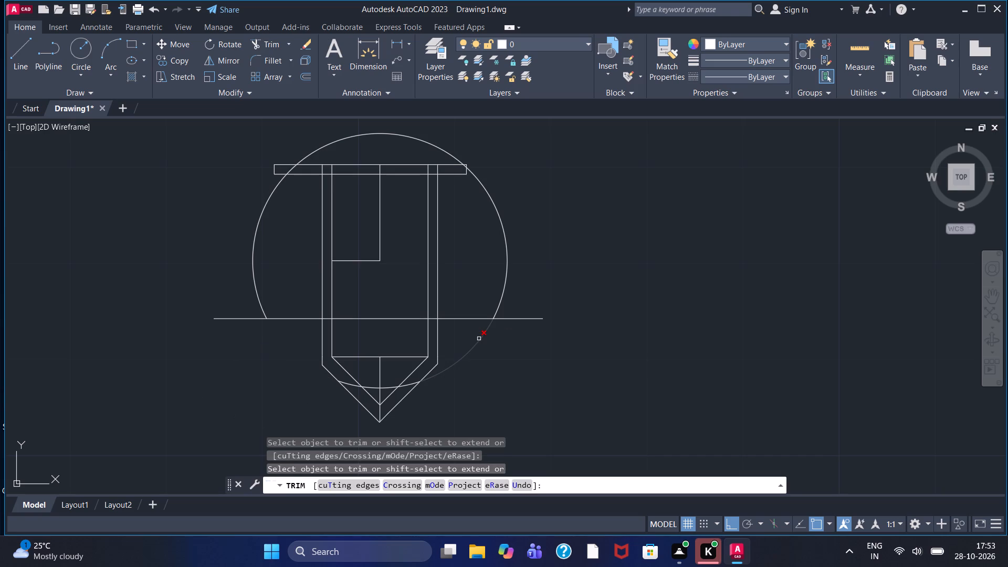
{"action": "double_click", "coordinate": [479, 339]}
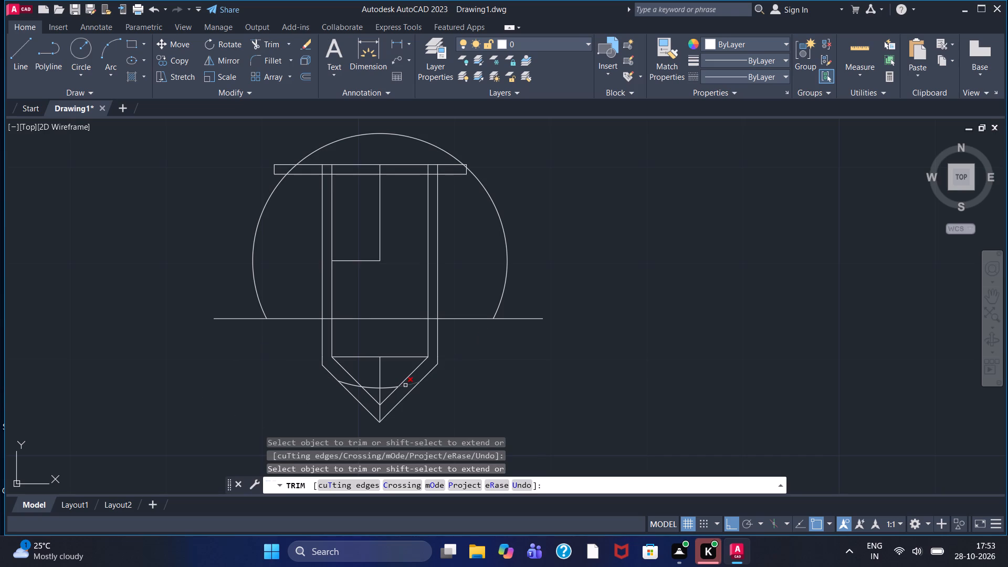
{"action": "left_click", "coordinate": [406, 385]}
{"action": "left_click", "coordinate": [395, 386]}
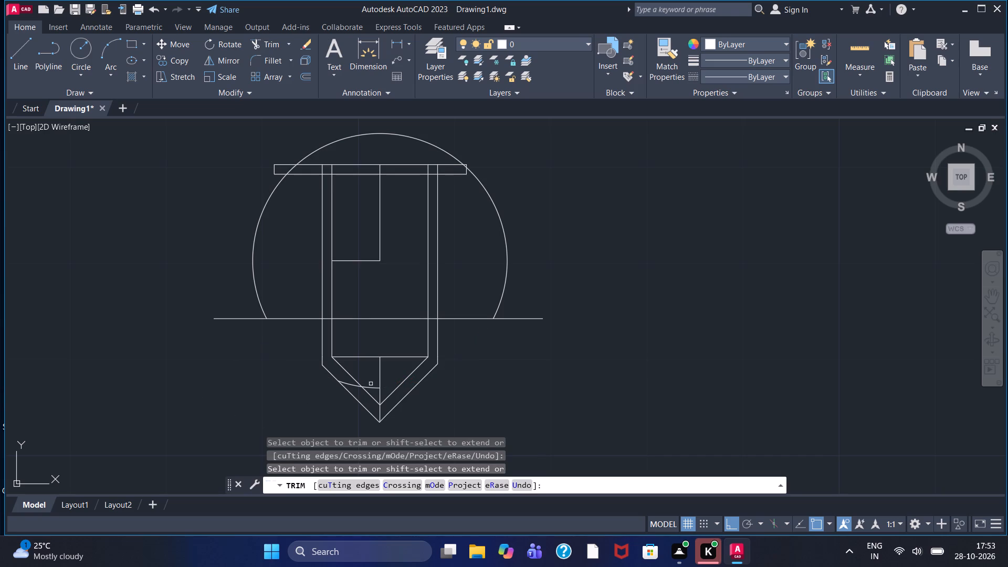
{"action": "left_click", "coordinate": [373, 386]}
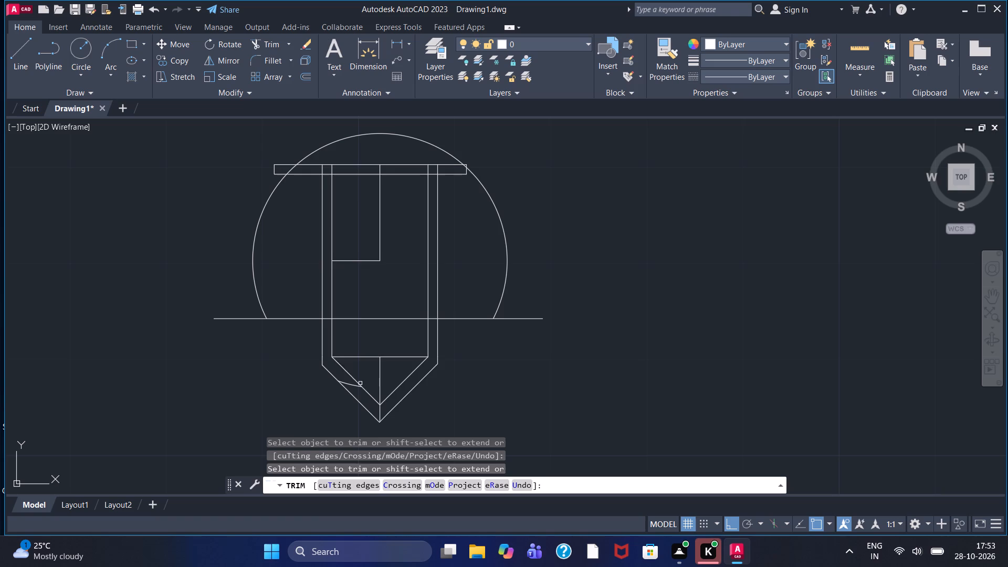
{"action": "left_click", "coordinate": [355, 386]}
Draw two horizontal lines from the outer bottom tip, one to each side, extending past the arc's width as a base line.
{"action": "left_click", "coordinate": [28, 55]}
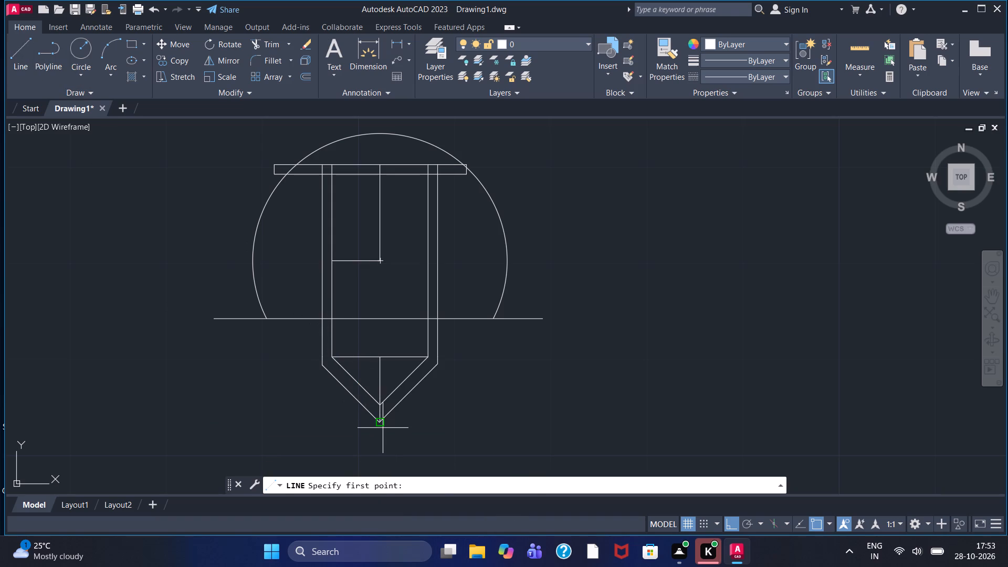
{"action": "left_click", "coordinate": [383, 428]}
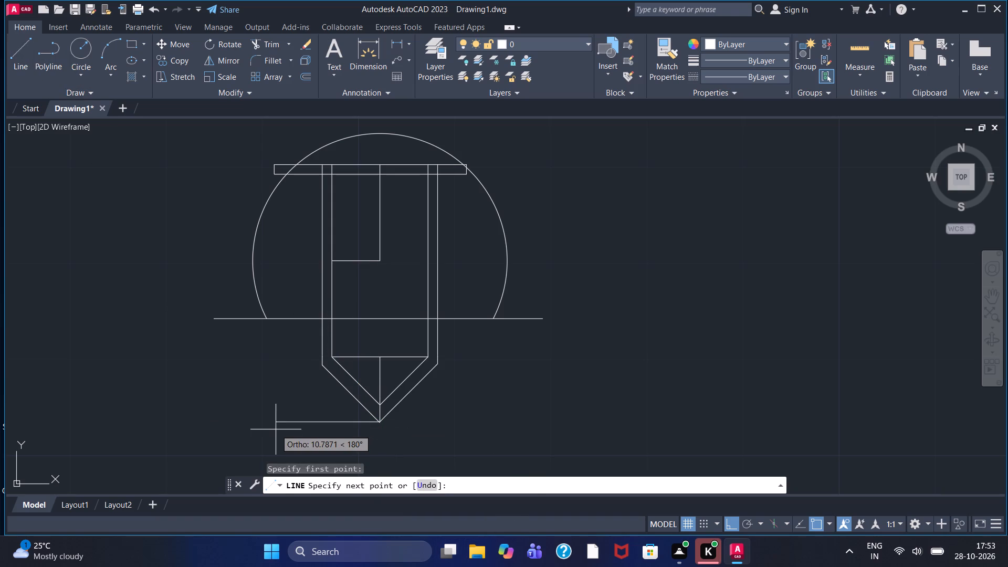
{"action": "left_click", "coordinate": [168, 435]}
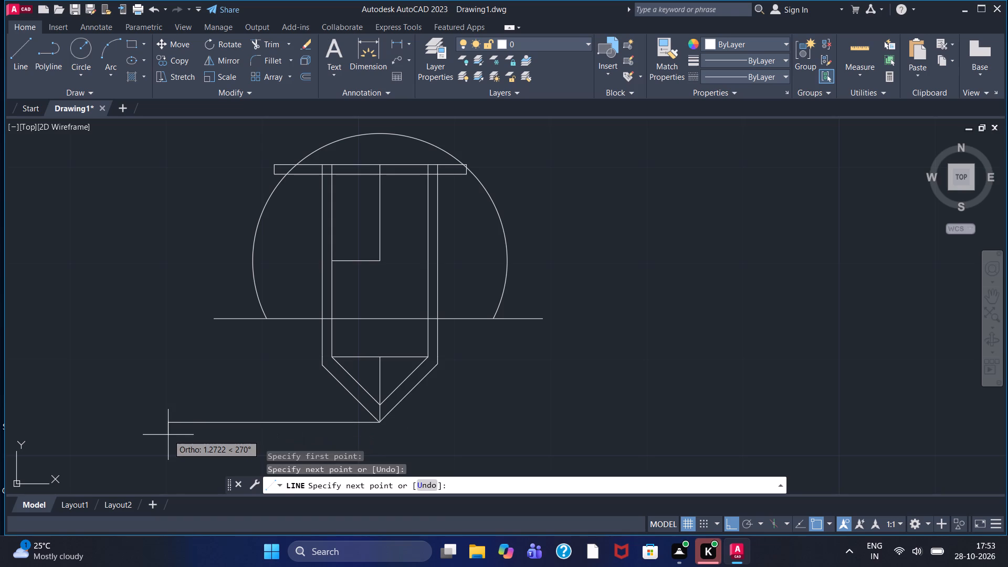
{"action": "key", "text": "Escape"}
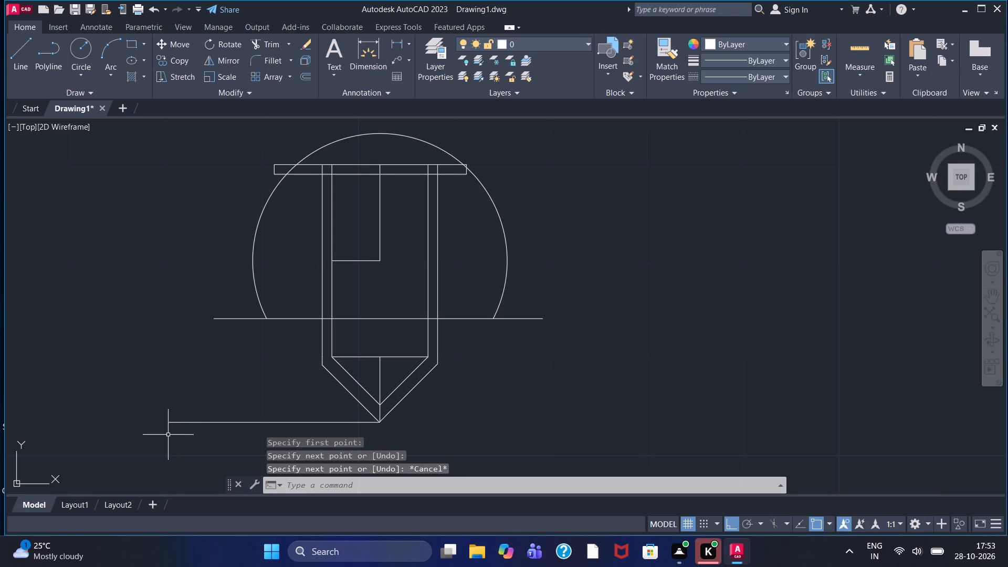
{"action": "left_click", "coordinate": [17, 64]}
{"action": "left_click", "coordinate": [382, 424]}
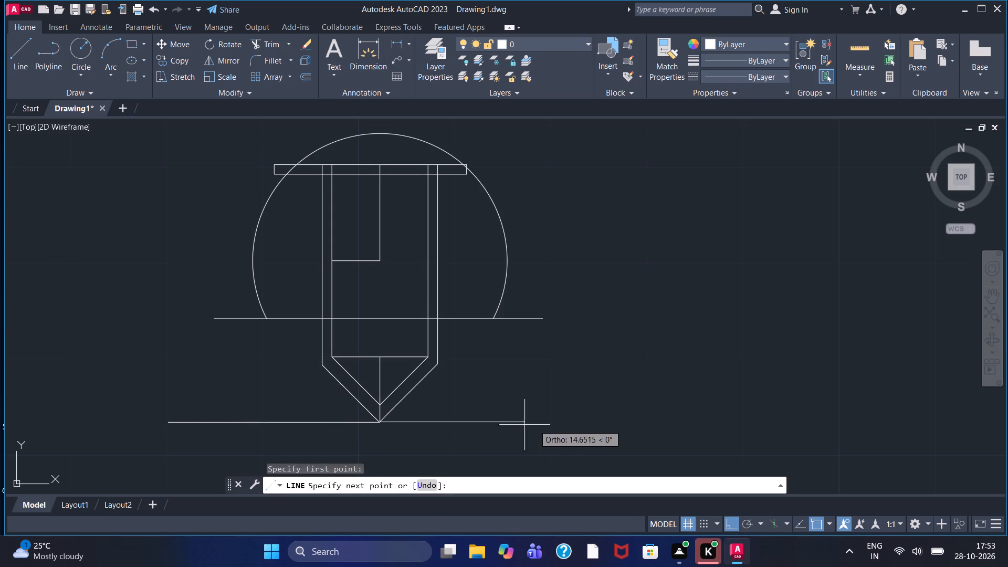
{"action": "left_click", "coordinate": [552, 424]}
{"action": "key", "text": "Escape"}
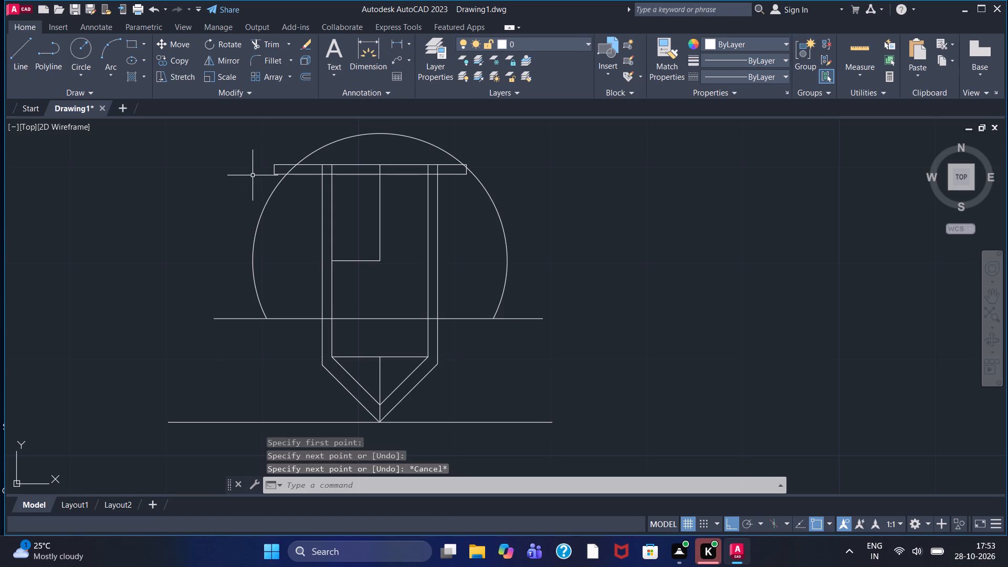
With Ortho off, draw a slanted line from each lower arc end inward and down past the base line.
{"action": "left_click", "coordinate": [29, 51]}
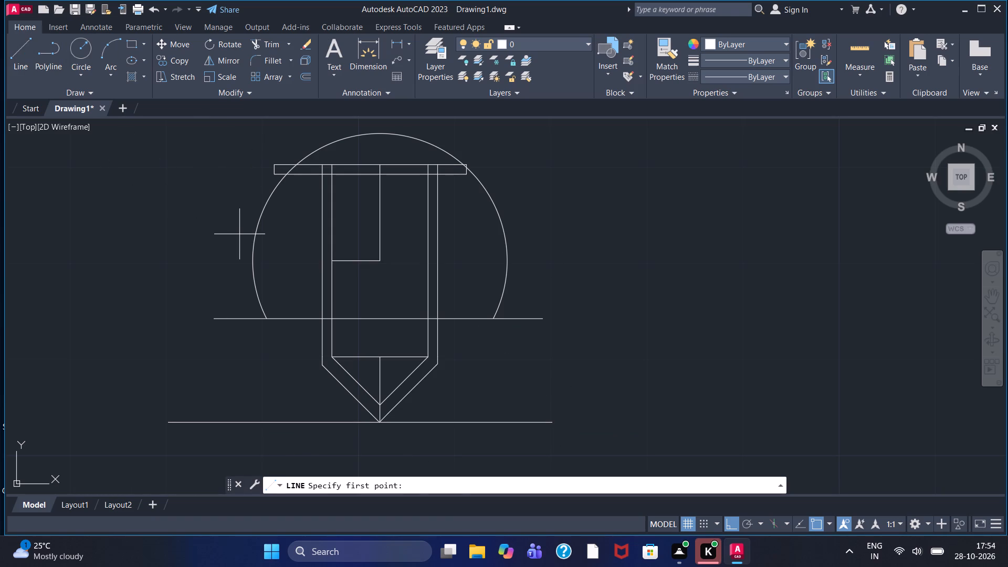
{"action": "key", "text": "F8"}
{"action": "left_click", "coordinate": [491, 324]}
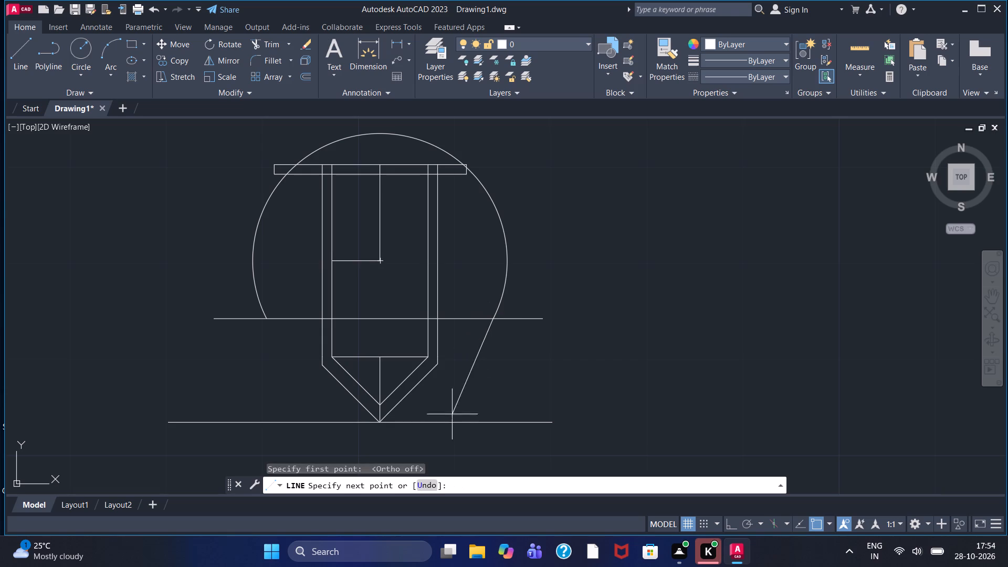
{"action": "left_click", "coordinate": [418, 448]}
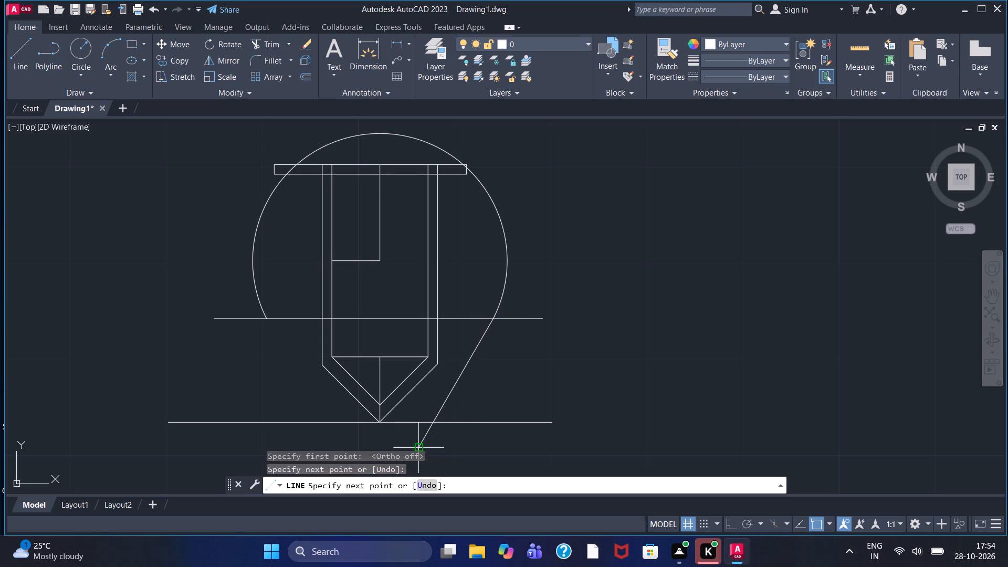
{"action": "right_click", "coordinate": [418, 448]}
{"action": "left_click", "coordinate": [443, 303]}
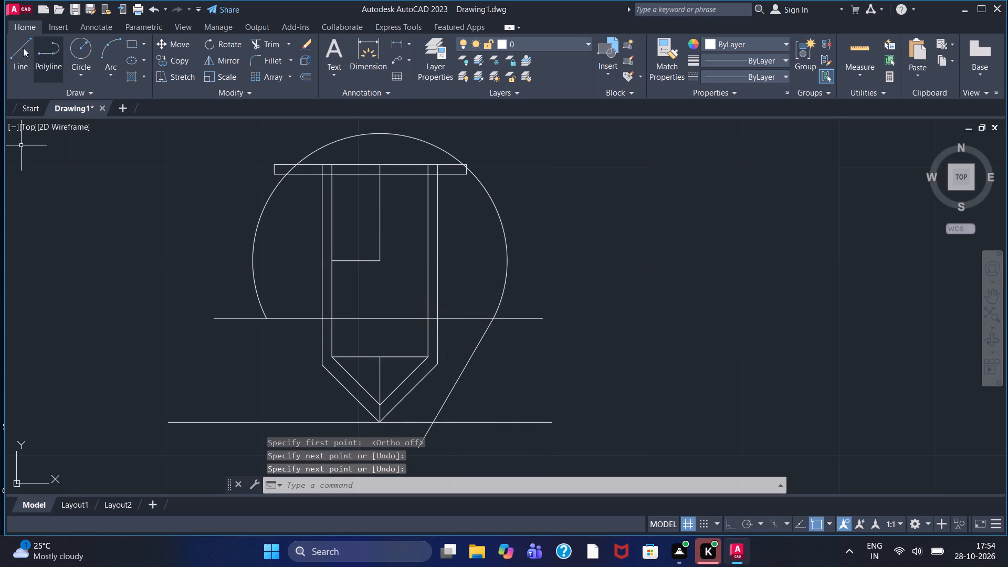
{"action": "left_click", "coordinate": [20, 50]}
{"action": "left_click", "coordinate": [270, 322]}
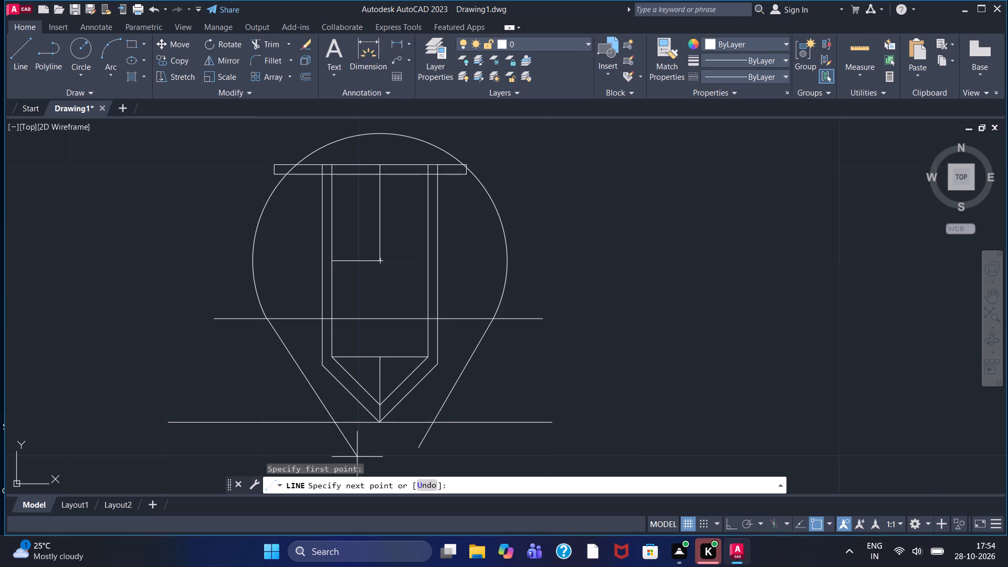
{"action": "left_click", "coordinate": [357, 457]}
{"action": "key", "text": "Escape"}
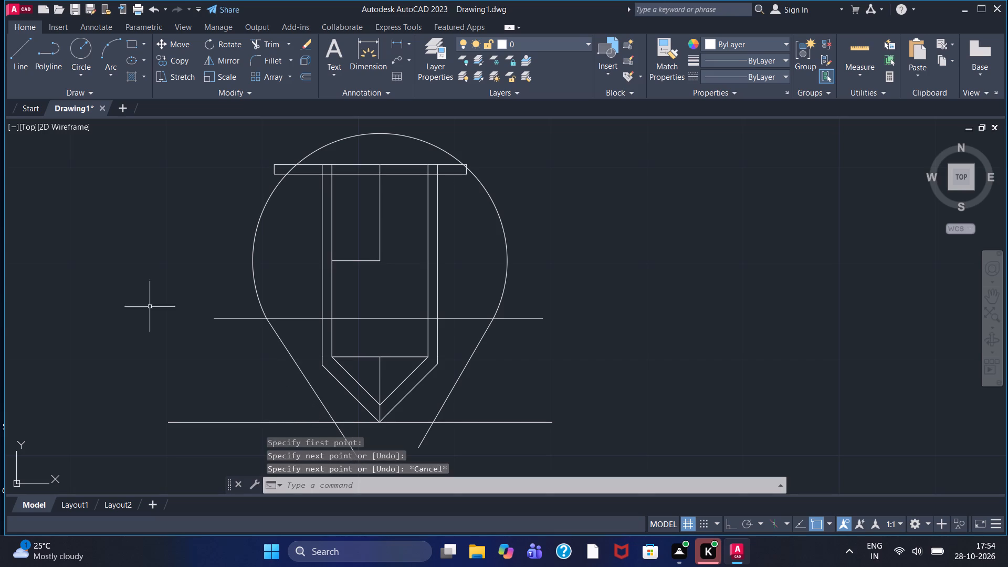
Offset both slanted lines a short distance inward using the Through option.
{"action": "double_click", "coordinate": [302, 73]}
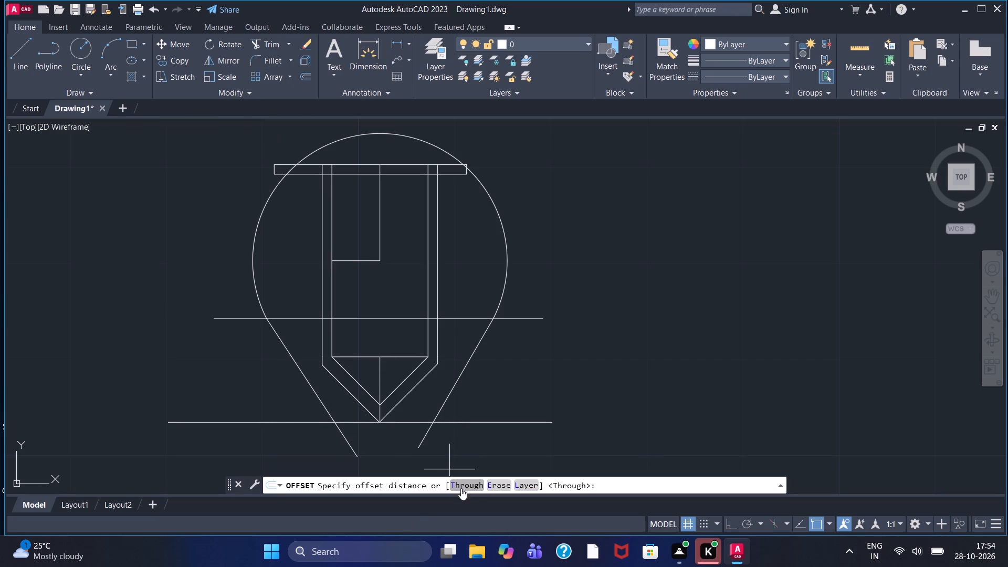
{"action": "left_click", "coordinate": [474, 485]}
{"action": "left_click", "coordinate": [328, 412]}
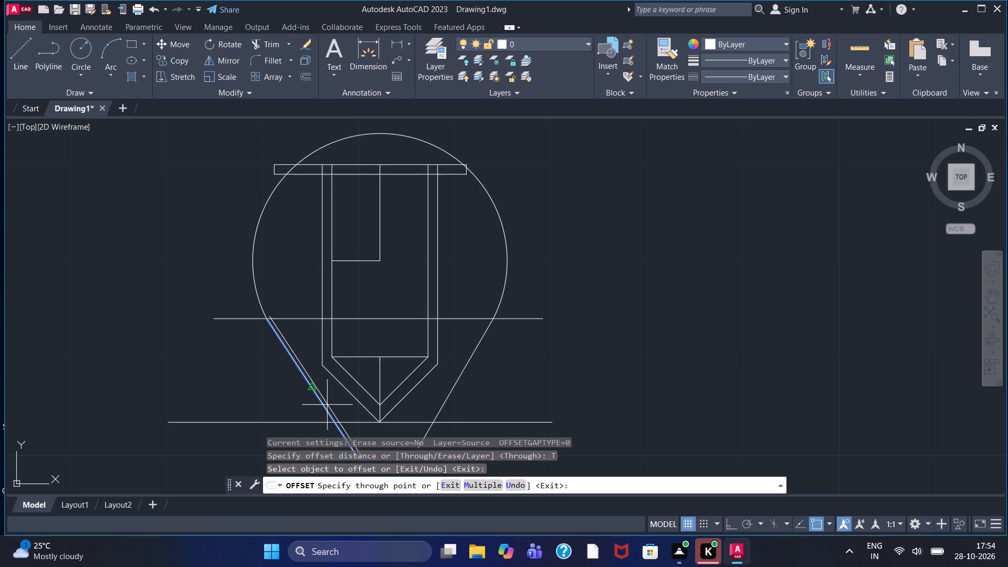
{"action": "scroll", "coordinate": [328, 403], "scroll_direction": "up", "scroll_amount": 1}
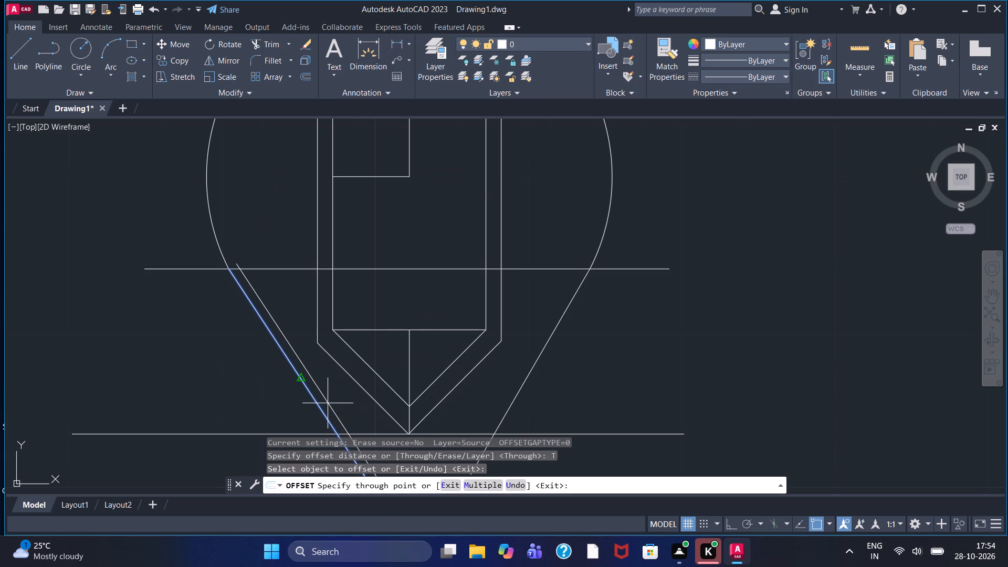
{"action": "left_click", "coordinate": [328, 403]}
{"action": "left_click", "coordinate": [322, 408]}
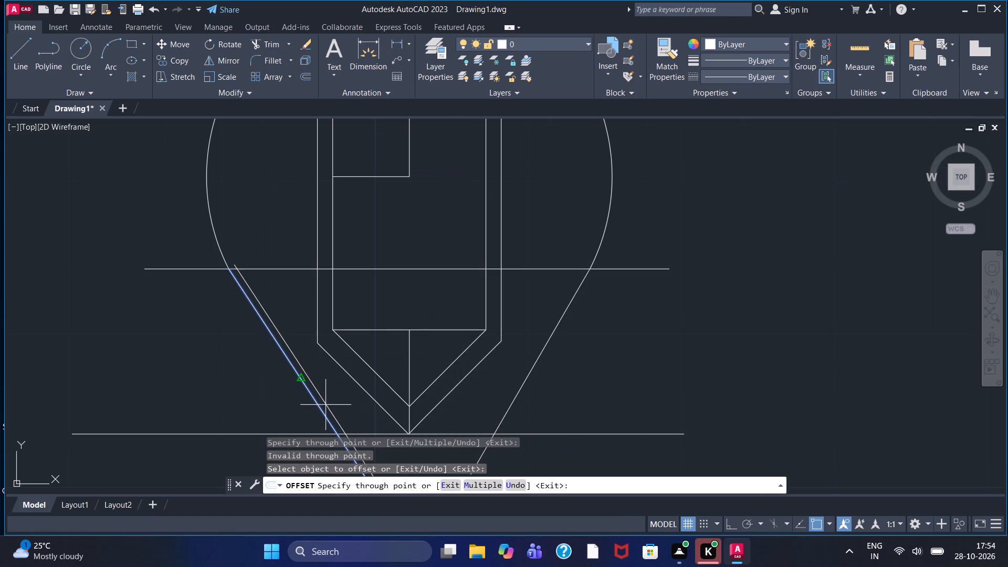
{"action": "scroll", "coordinate": [326, 405], "scroll_direction": "up", "scroll_amount": 2}
{"action": "left_click", "coordinate": [323, 406]}
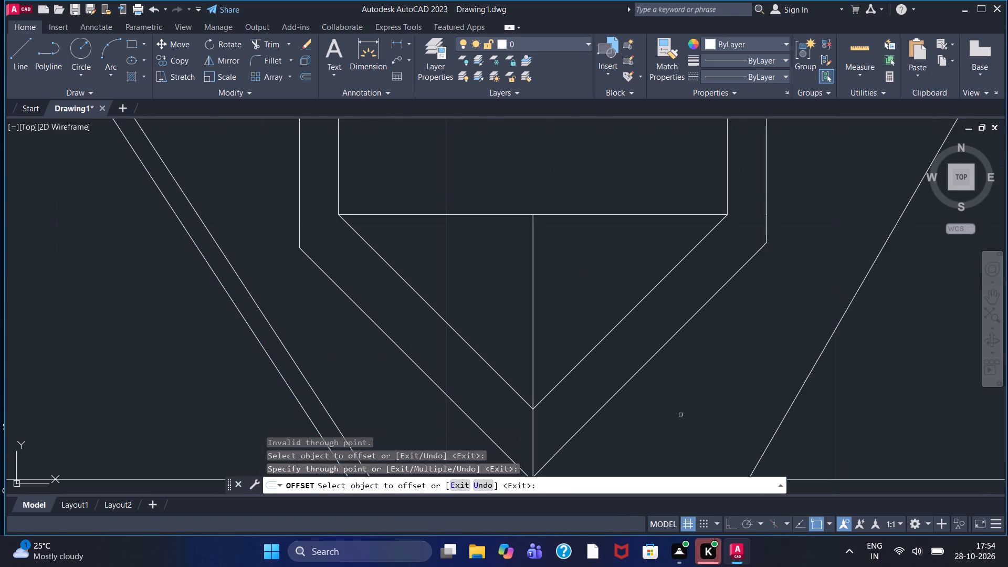
{"action": "left_click", "coordinate": [772, 439]}
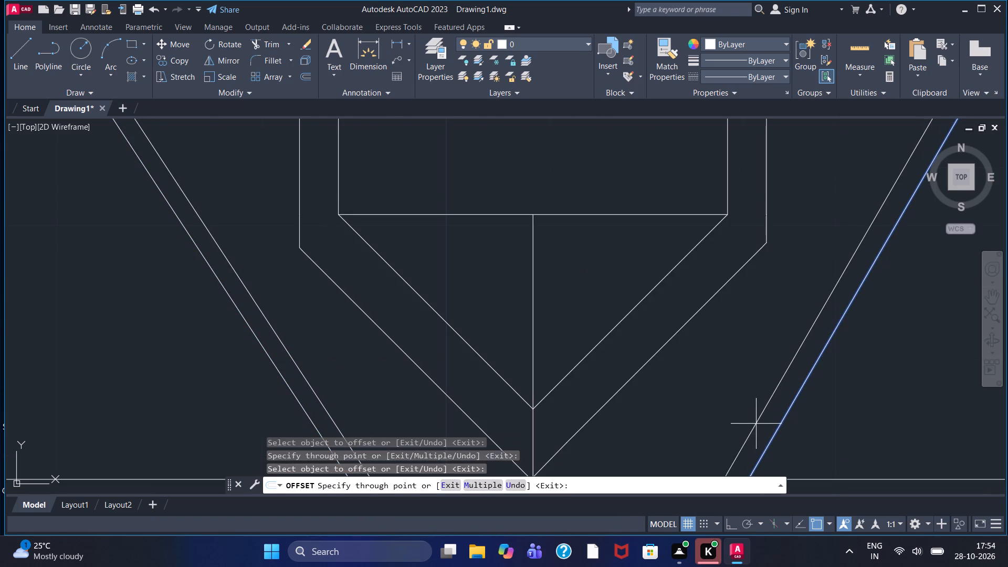
{"action": "left_click", "coordinate": [752, 432]}
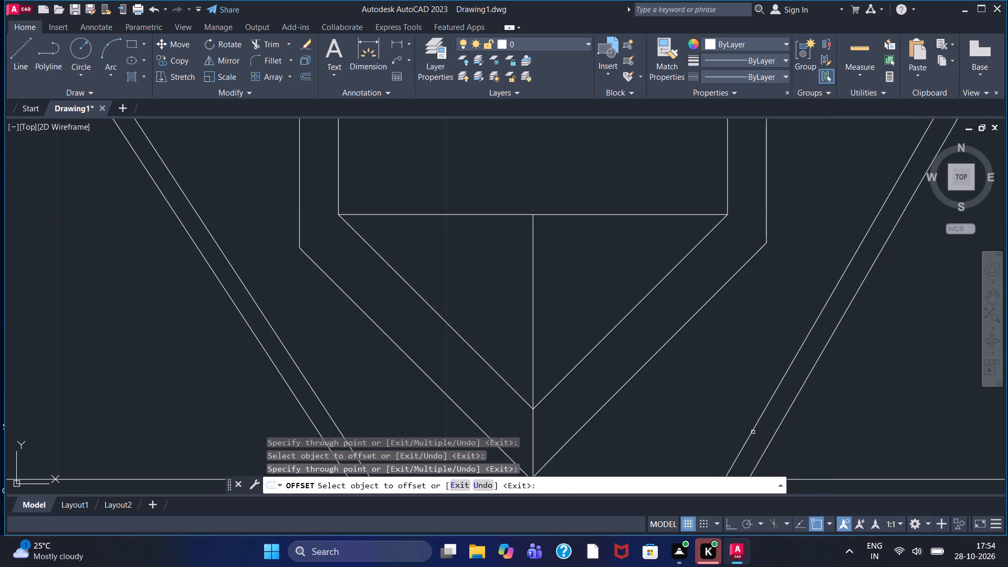
Trim the offset lines' upper ends above the horizontal chord and the chord's ends outside the arc.
{"action": "scroll", "coordinate": [753, 432], "scroll_direction": "down", "scroll_amount": 2}
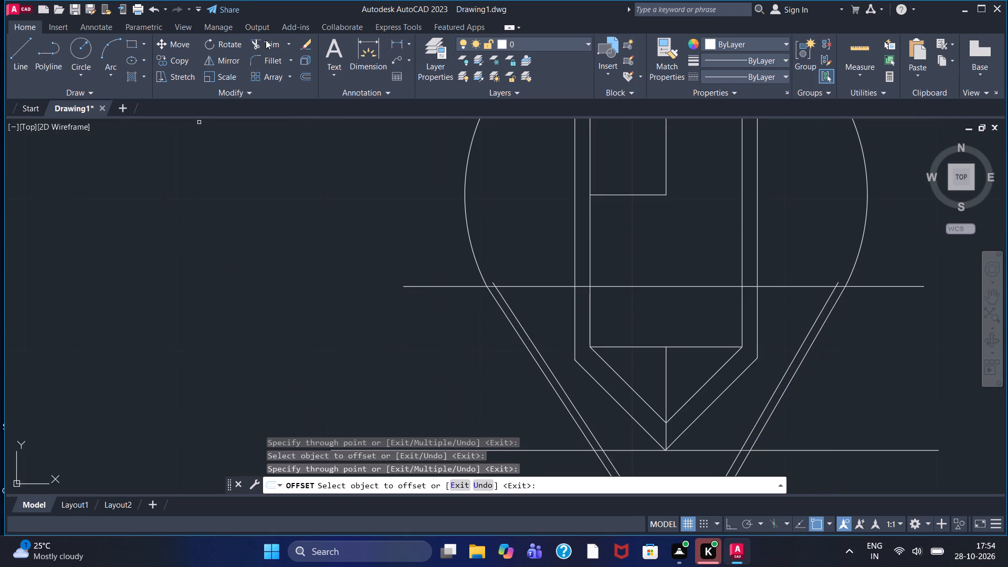
{"action": "left_click", "coordinate": [266, 40]}
{"action": "scroll", "coordinate": [444, 260], "scroll_direction": "up", "scroll_amount": 3}
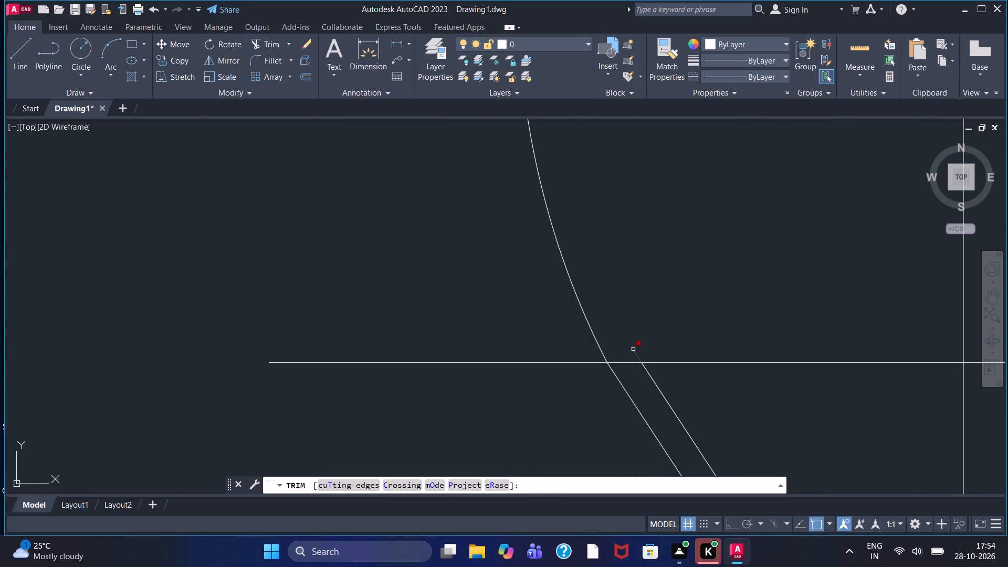
{"action": "left_click", "coordinate": [633, 349]}
{"action": "scroll", "coordinate": [520, 366], "scroll_direction": "down", "scroll_amount": 2}
{"action": "middle_click_drag", "start_coordinate": [544, 417], "coordinate": [519, 393]}
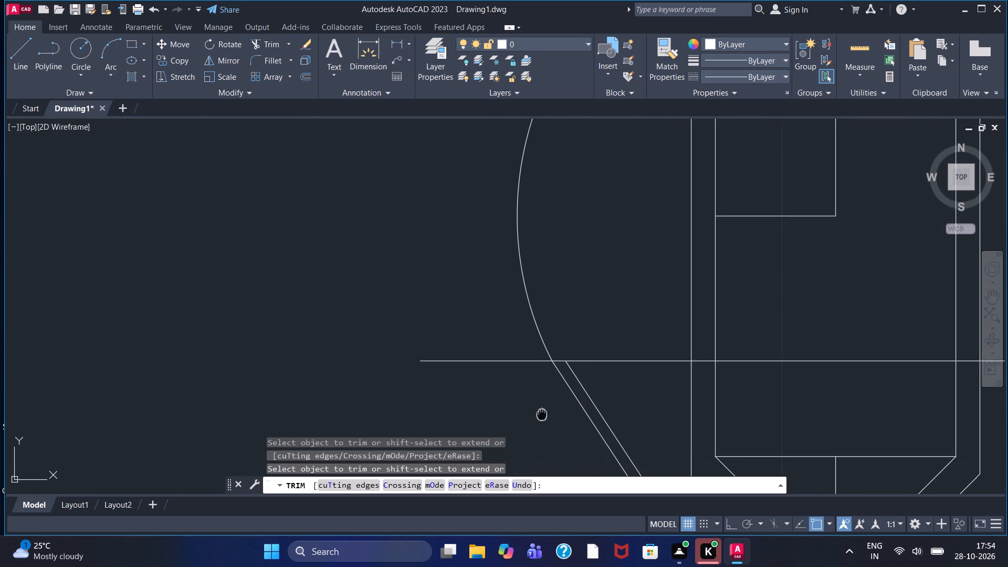
{"action": "middle_click_drag", "start_coordinate": [519, 393], "coordinate": [488, 346]}
{"action": "left_click", "coordinate": [463, 293]}
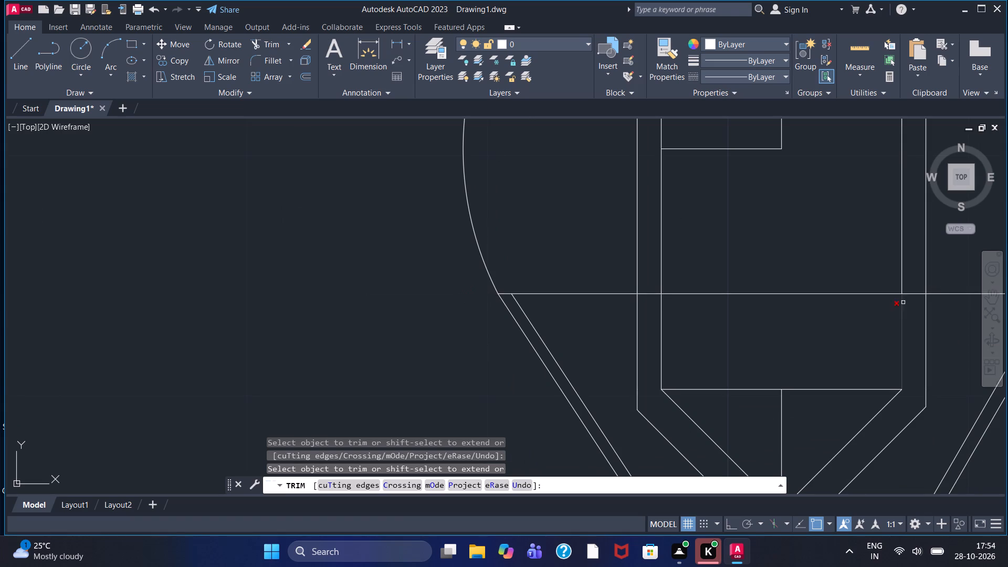
{"action": "middle_click_drag", "start_coordinate": [878, 328], "coordinate": [466, 349]}
{"action": "scroll", "coordinate": [649, 305], "scroll_direction": "up", "scroll_amount": 2}
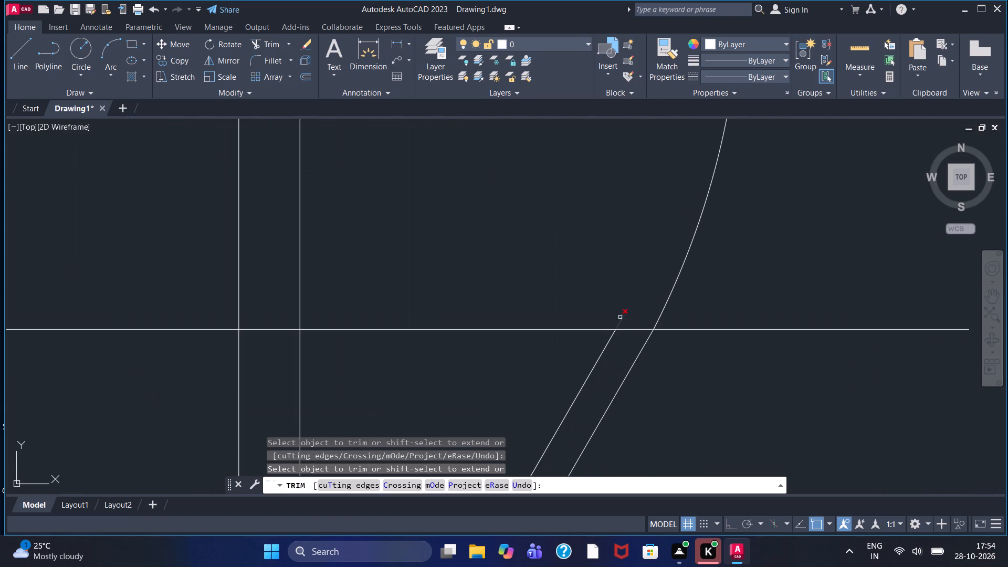
{"action": "left_click", "coordinate": [623, 323]}
{"action": "left_click", "coordinate": [617, 316]}
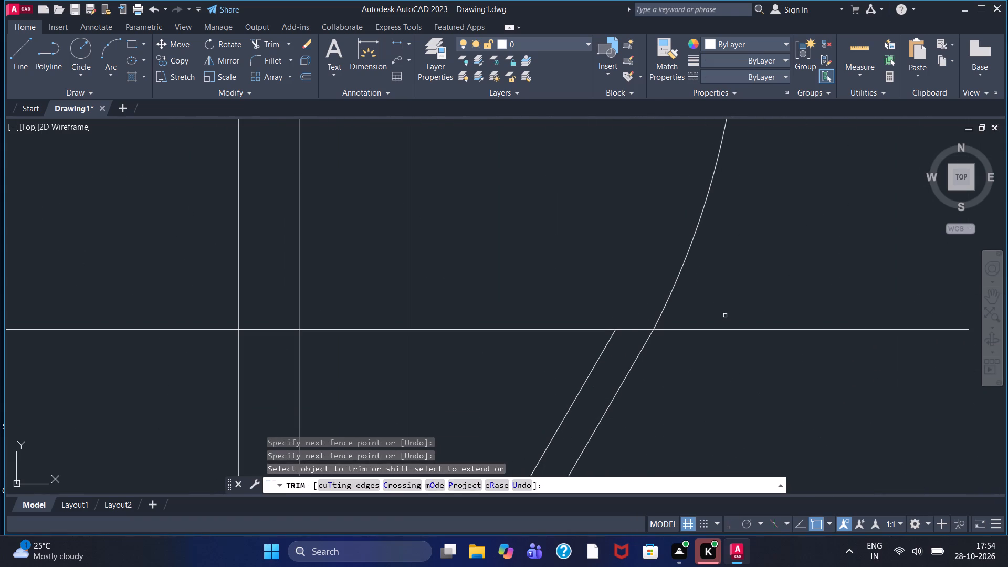
{"action": "left_click_drag", "start_coordinate": [725, 316], "coordinate": [726, 348]}
Trim the lower ends of all four slanted lines below the base line.
{"action": "scroll", "coordinate": [726, 349], "scroll_direction": "down", "scroll_amount": 2}
{"action": "middle_click_drag", "start_coordinate": [722, 366], "coordinate": [717, 219]}
{"action": "scroll", "coordinate": [717, 377], "scroll_direction": "down", "scroll_amount": 1}
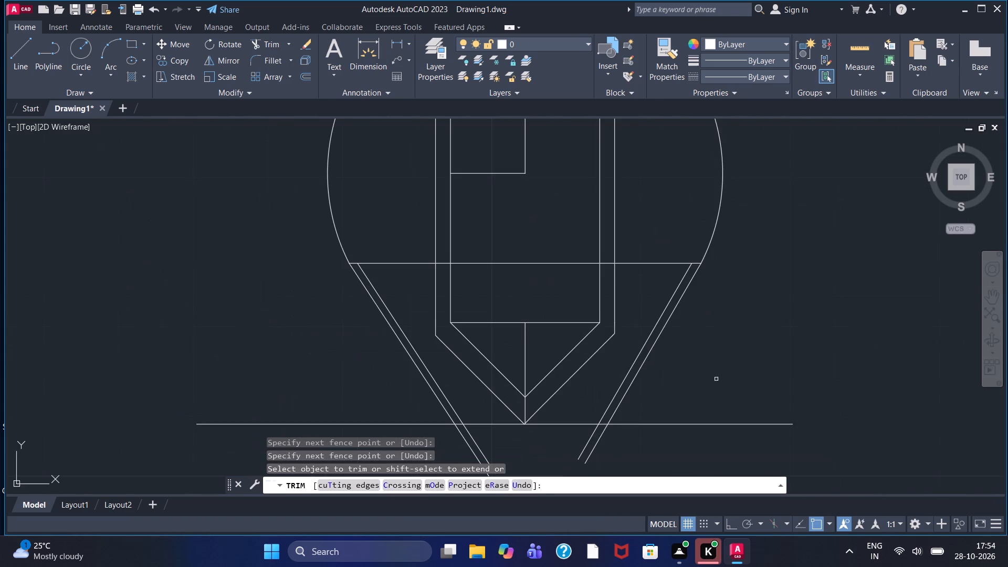
{"action": "middle_click_drag", "start_coordinate": [715, 380], "coordinate": [714, 312]}
{"action": "left_click_drag", "start_coordinate": [433, 385], "coordinate": [492, 375]}
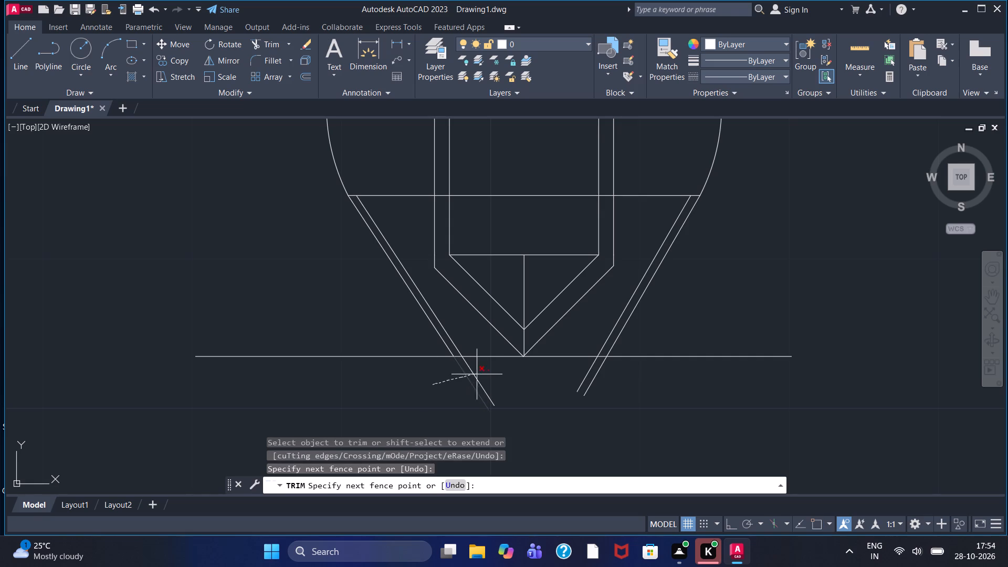
{"action": "left_click_drag", "start_coordinate": [492, 375], "coordinate": [622, 377]}
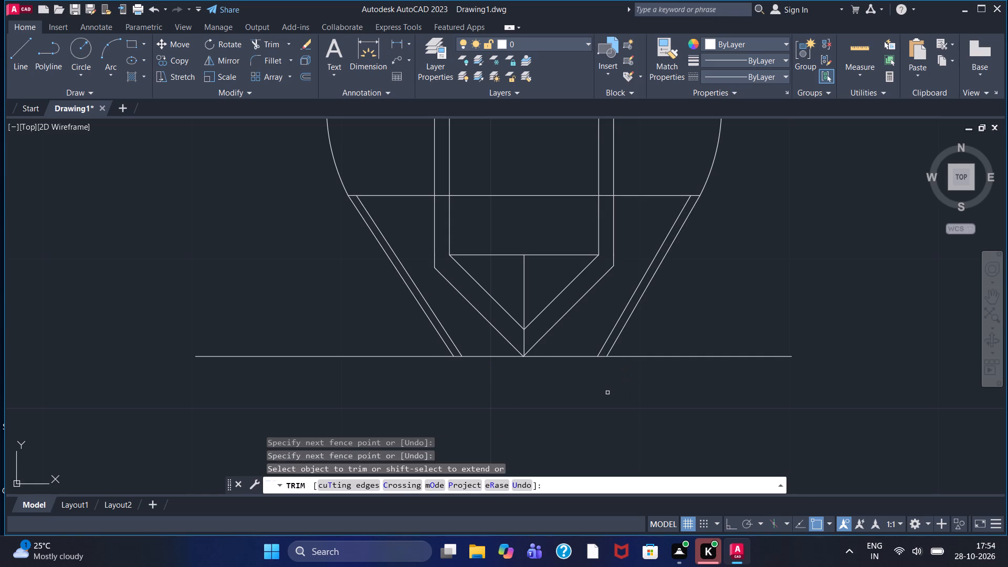
{"action": "key", "text": "Escape"}
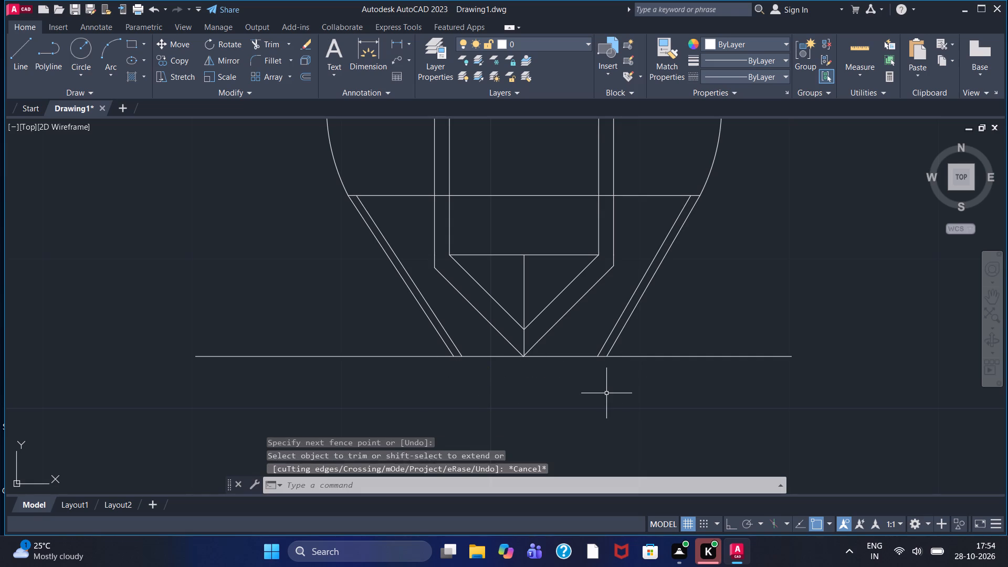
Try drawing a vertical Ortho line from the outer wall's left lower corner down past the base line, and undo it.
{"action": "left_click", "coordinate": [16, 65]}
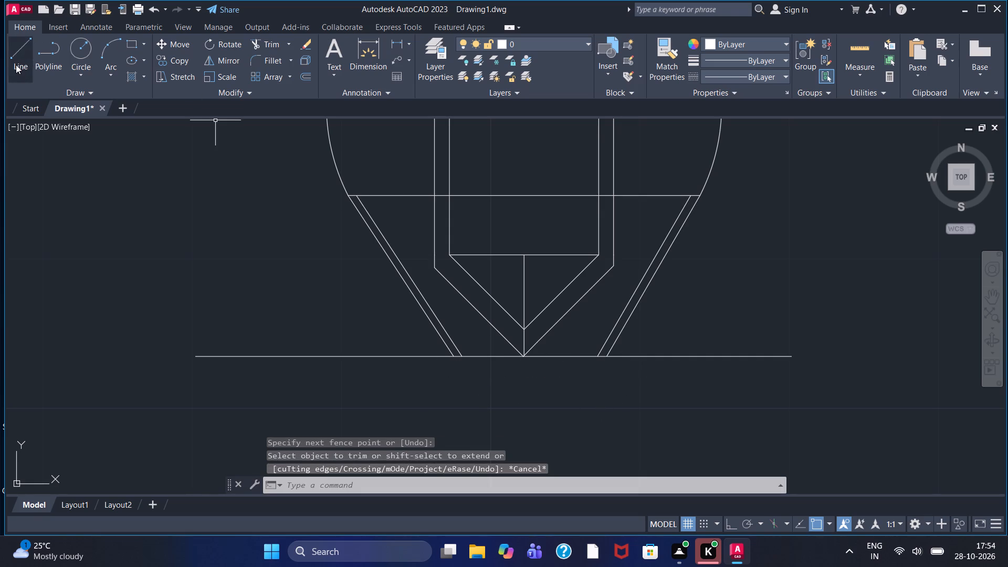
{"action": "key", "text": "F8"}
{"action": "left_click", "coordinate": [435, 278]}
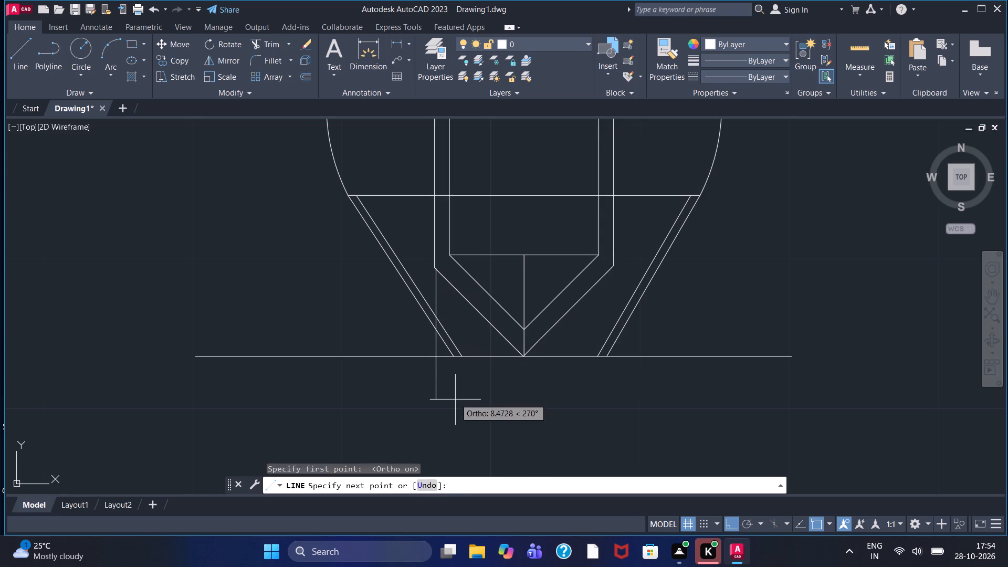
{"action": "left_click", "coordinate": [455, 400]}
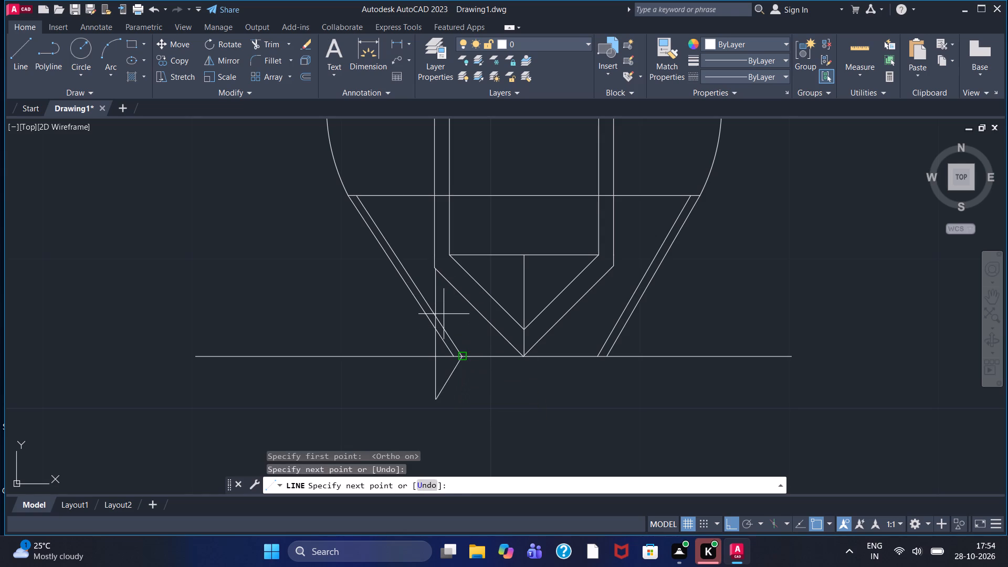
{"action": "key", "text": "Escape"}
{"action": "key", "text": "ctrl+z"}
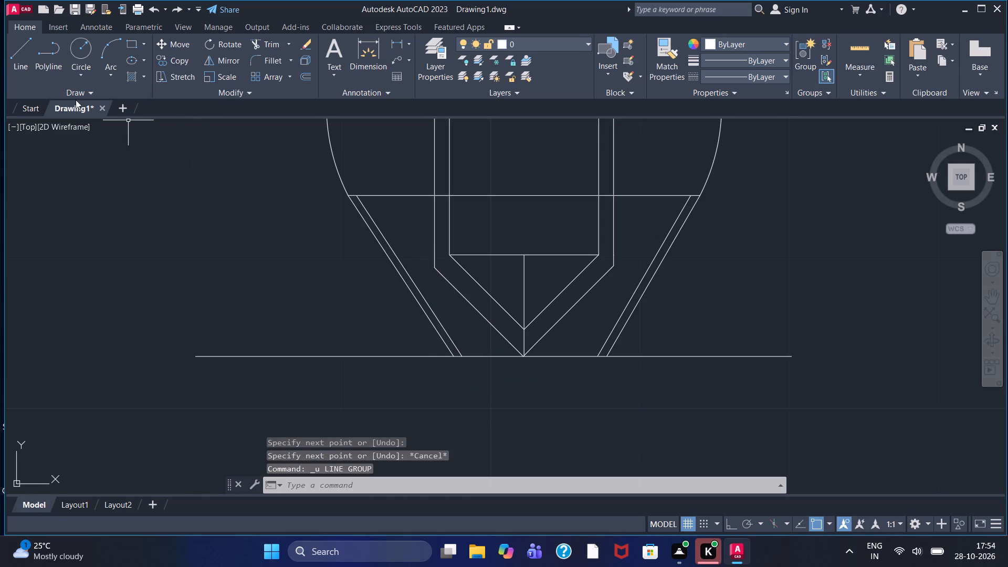
With Ortho on, draw a vertical line about 9.15 units long from the outer wall's left lower corner down past the base line.
{"action": "left_click", "coordinate": [16, 61]}
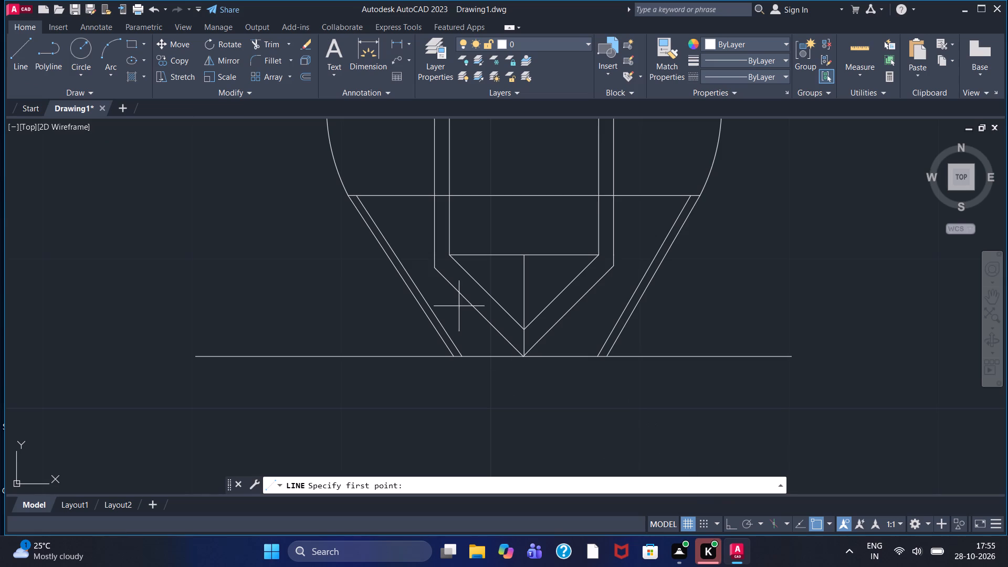
{"action": "left_click", "coordinate": [433, 270]}
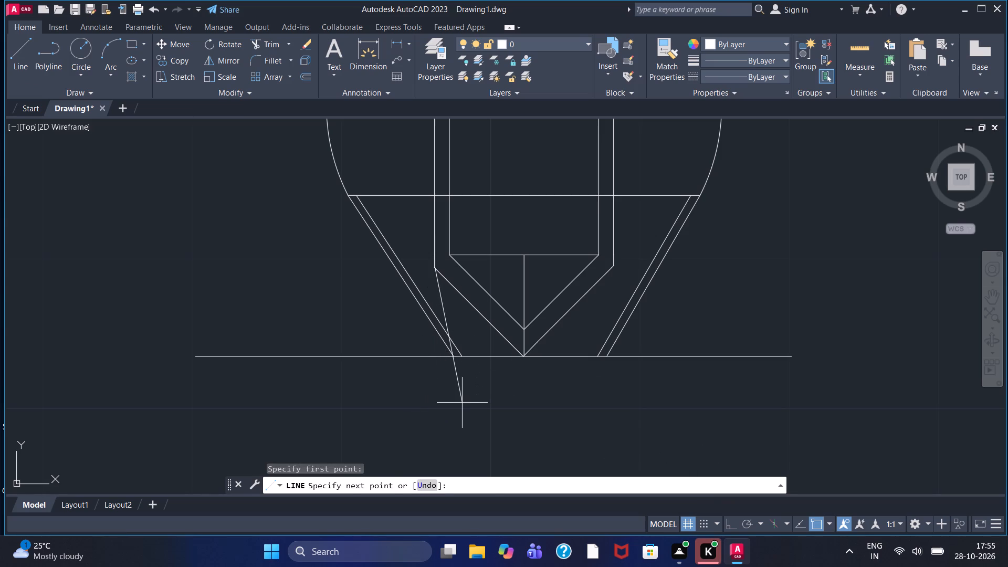
{"action": "key", "text": "F8"}
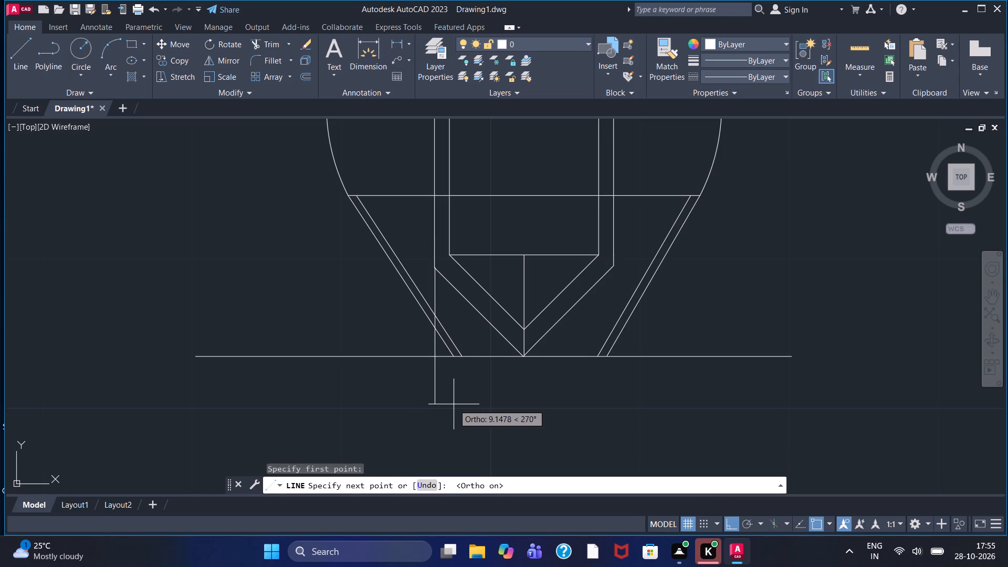
{"action": "left_click", "coordinate": [458, 405]}
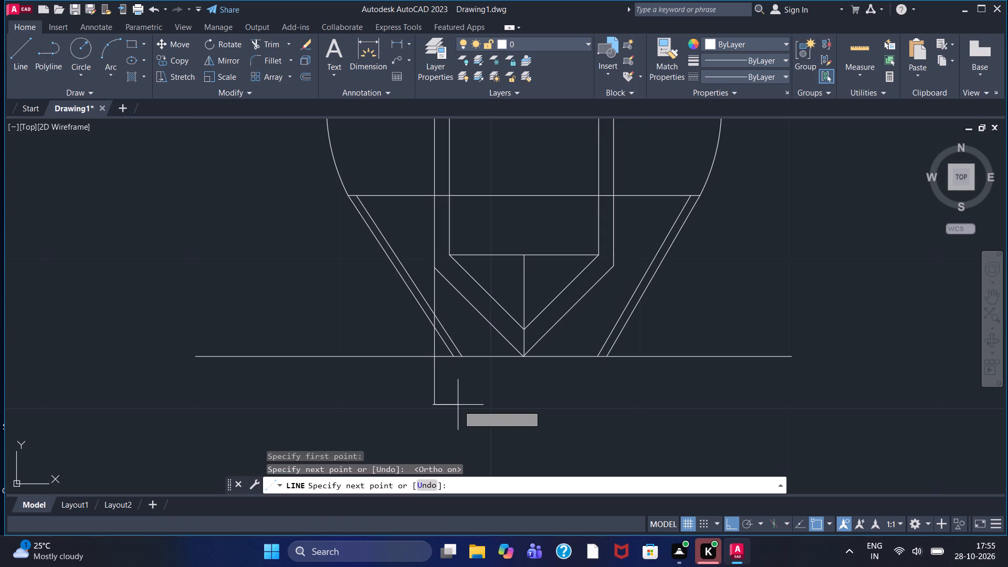
{"action": "key", "text": "Escape"}
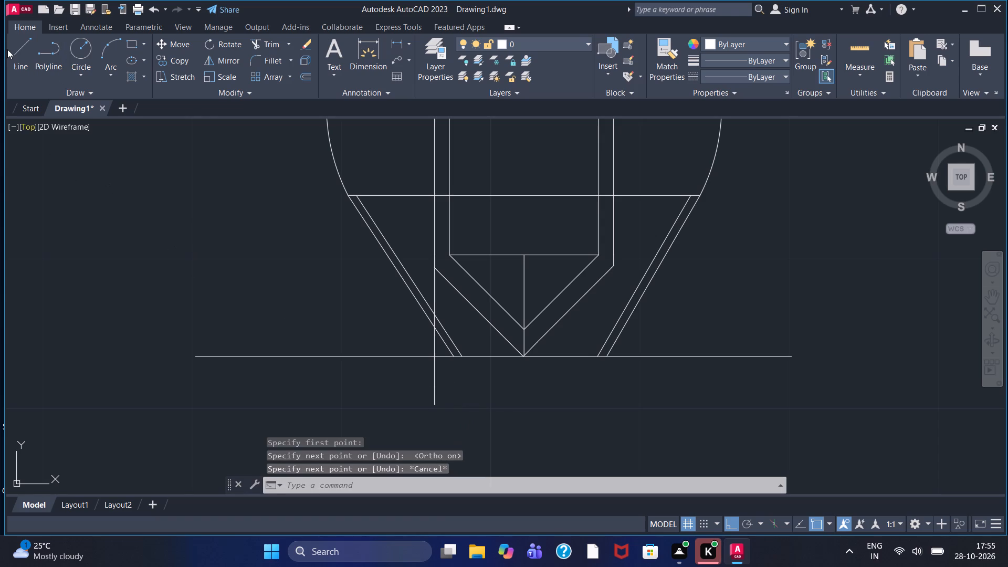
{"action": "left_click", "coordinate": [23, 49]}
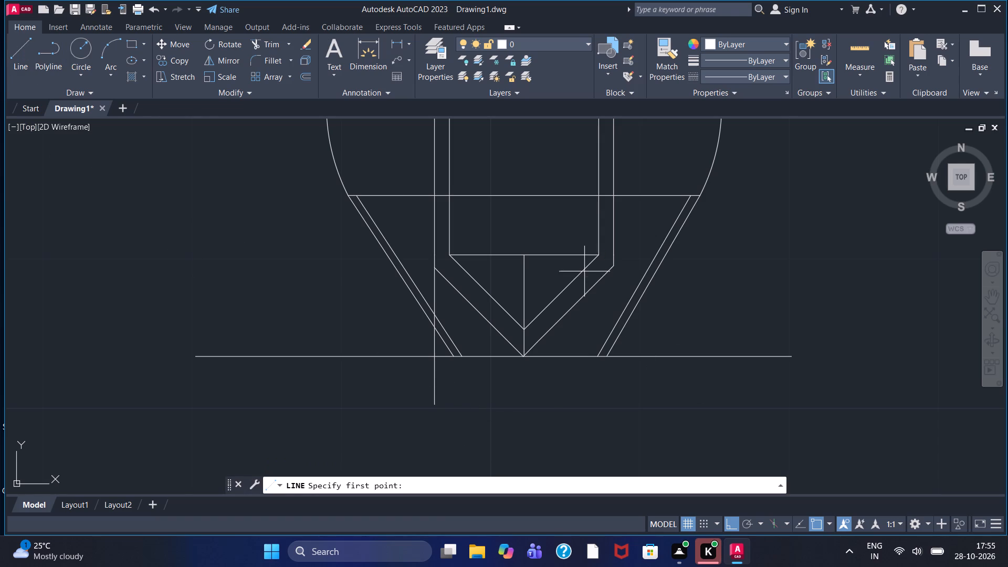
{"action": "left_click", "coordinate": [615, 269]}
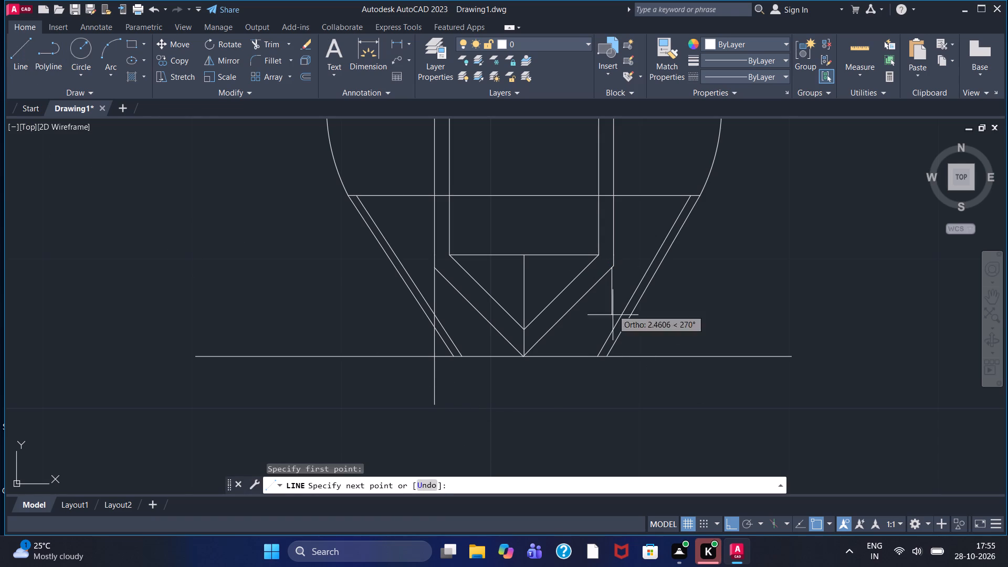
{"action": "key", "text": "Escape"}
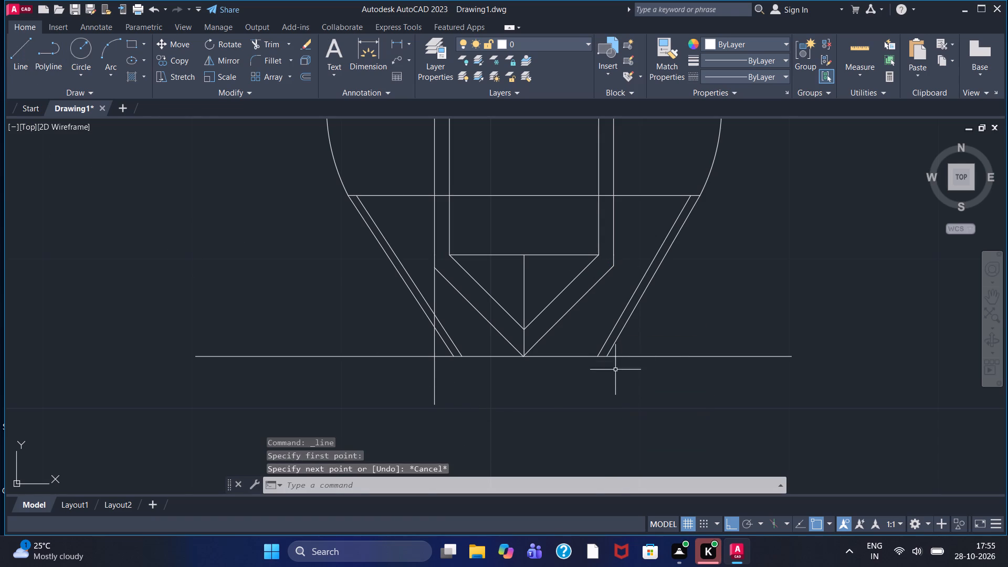
Draw a vertical line from the outer wall's right lower corner down past the base line.
{"action": "scroll", "coordinate": [614, 240], "scroll_direction": "up", "scroll_amount": 2}
{"action": "left_click_drag", "start_coordinate": [9, 54], "coordinate": [10, 55]}
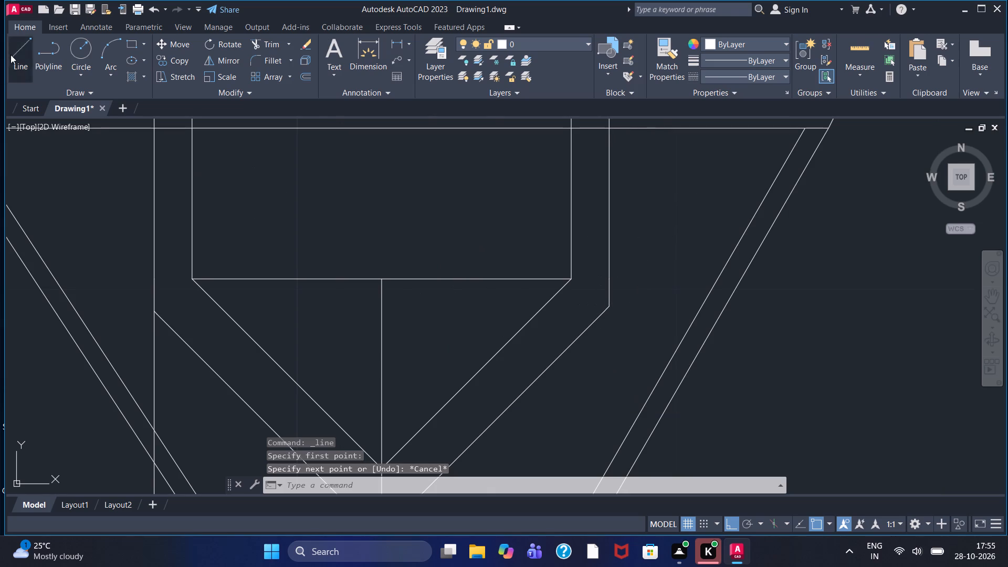
{"action": "left_click_drag", "start_coordinate": [10, 55], "coordinate": [53, 87]}
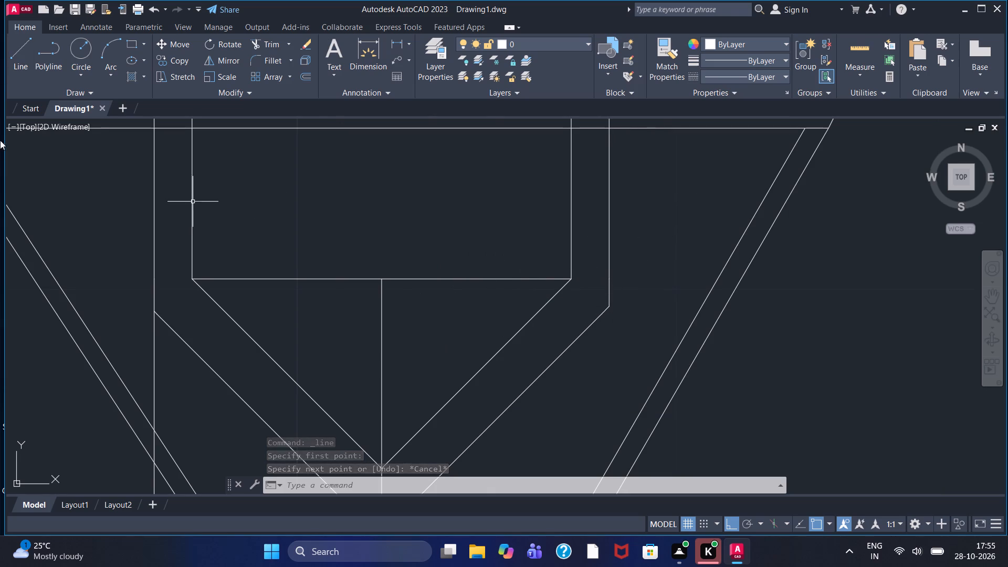
{"action": "left_click", "coordinate": [22, 62]}
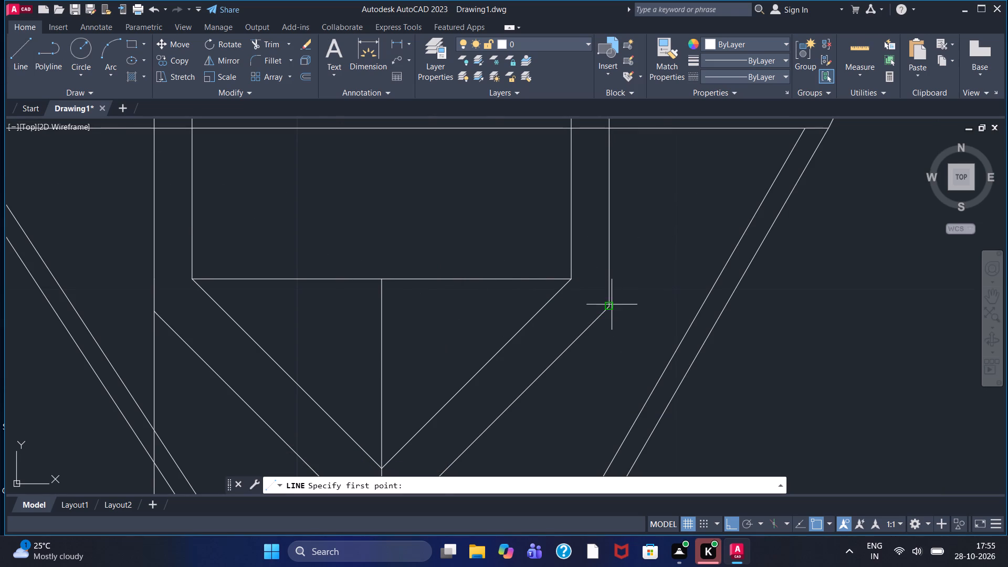
{"action": "left_click", "coordinate": [612, 303]}
{"action": "scroll", "coordinate": [604, 442], "scroll_direction": "down", "scroll_amount": 1}
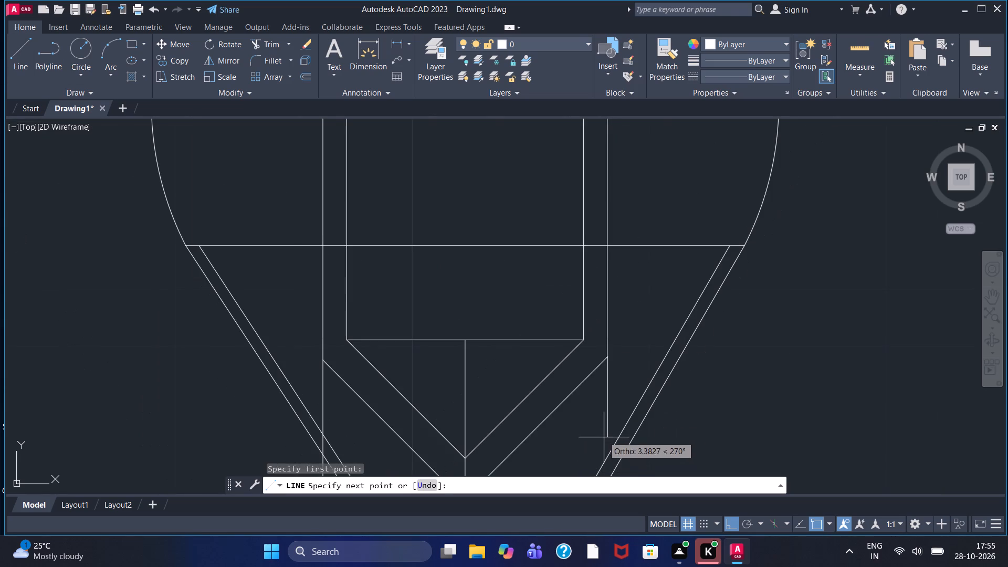
{"action": "middle_click_drag", "start_coordinate": [603, 436], "coordinate": [583, 266]}
{"action": "left_click", "coordinate": [582, 401]}
{"action": "key", "text": "Escape"}
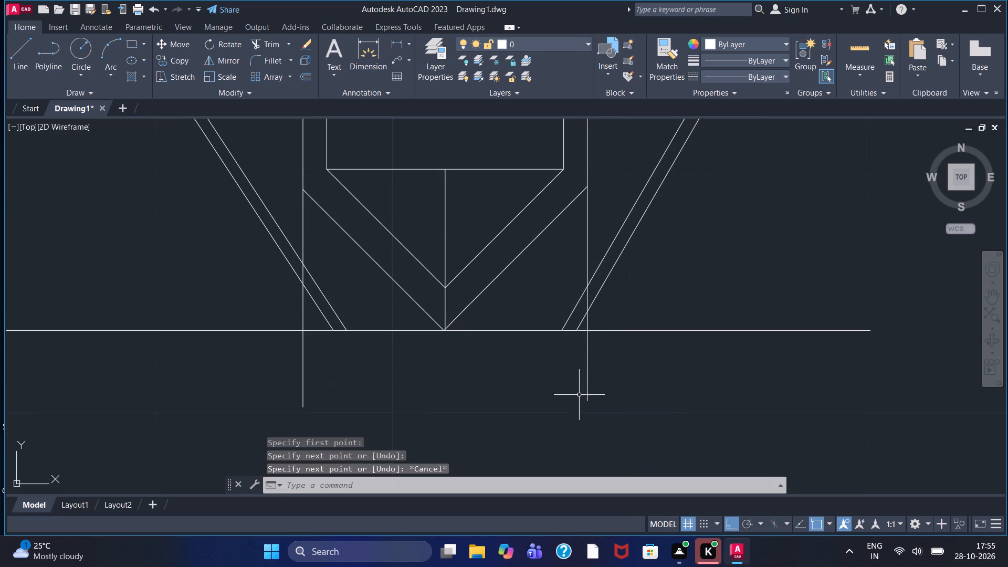
Trim the lower ends of both new vertical lines below the base line.
{"action": "left_click", "coordinate": [256, 44]}
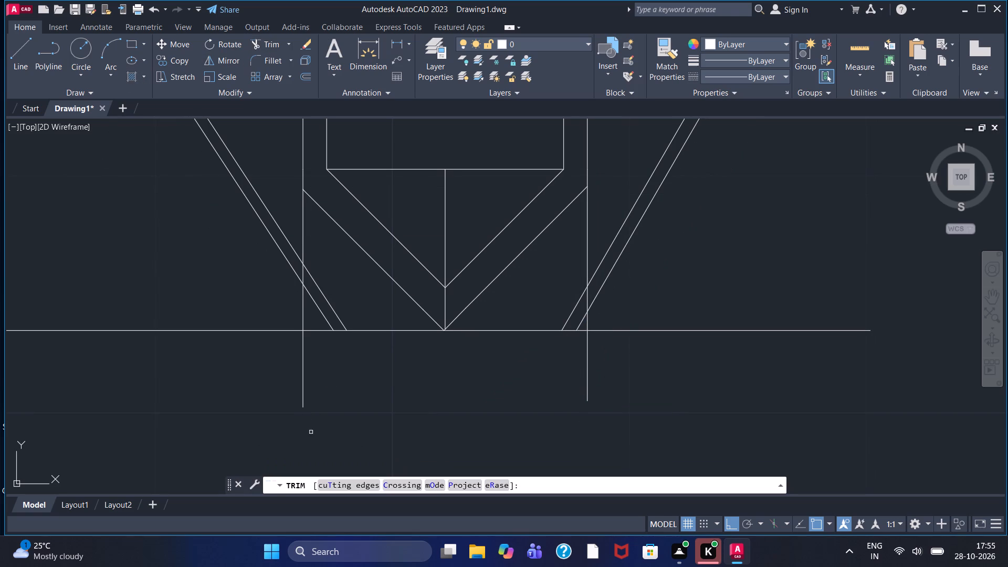
{"action": "left_click", "coordinate": [302, 394]}
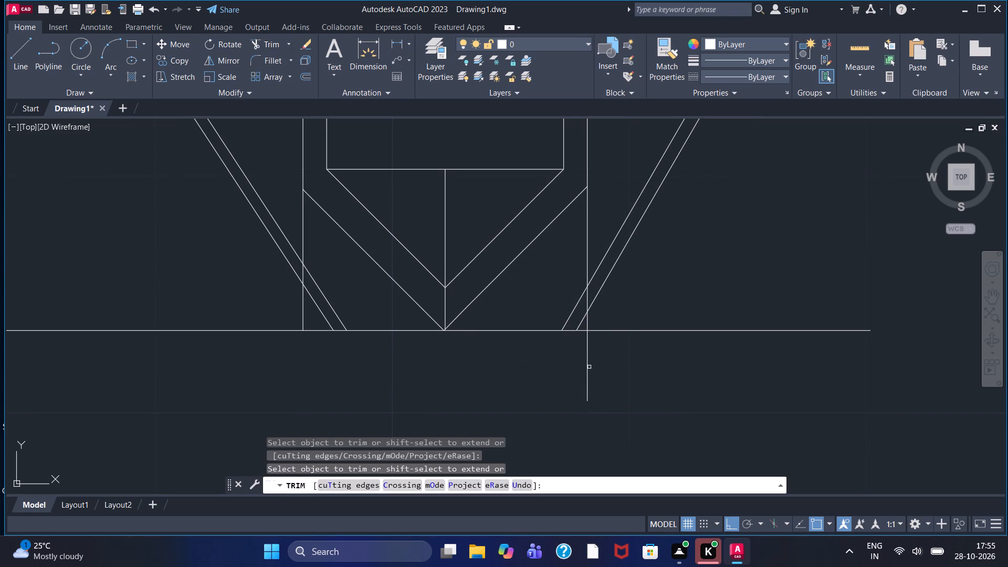
{"action": "left_click", "coordinate": [586, 366]}
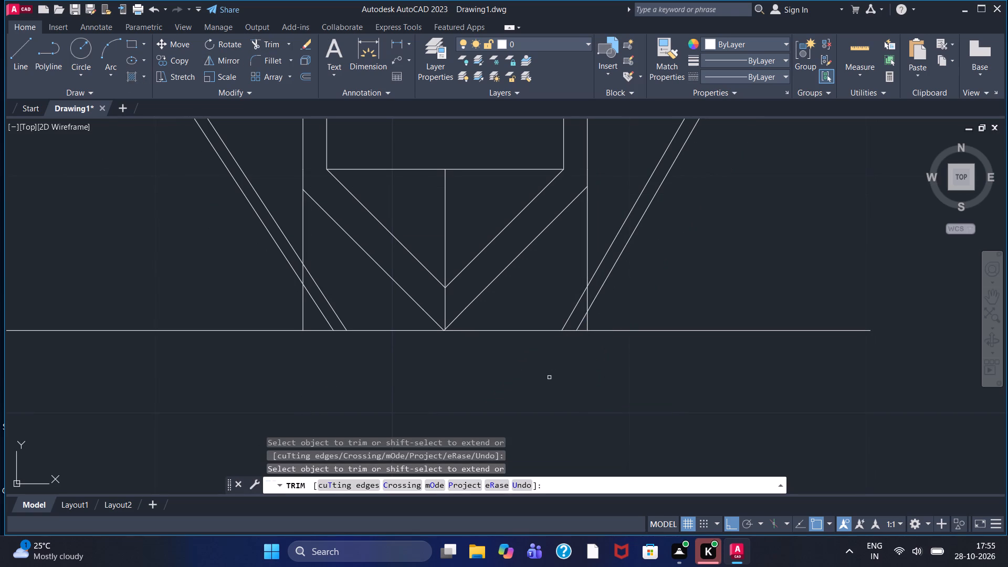
{"action": "scroll", "coordinate": [544, 386], "scroll_direction": "down", "scroll_amount": 2}
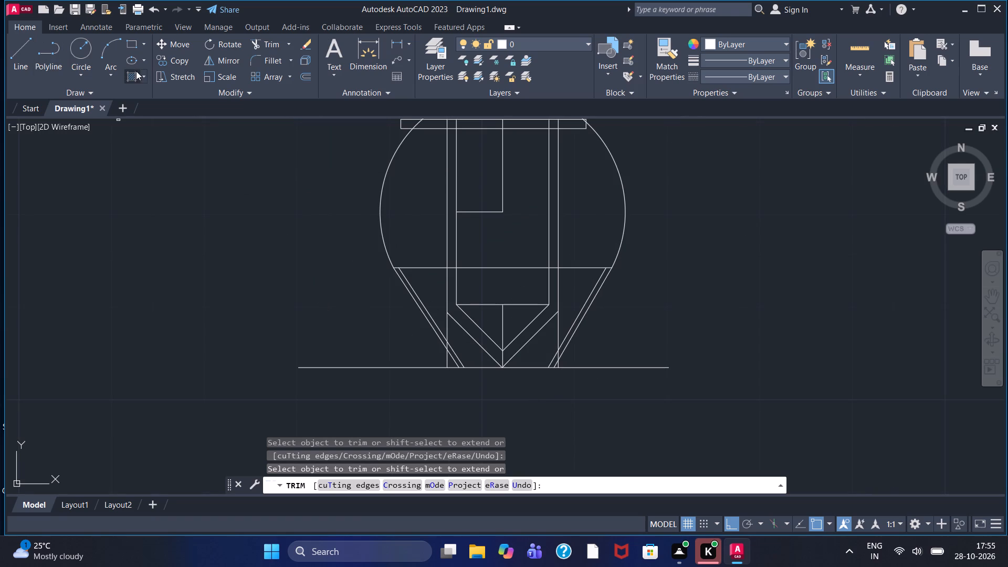
Hatch with ANSI31 the areas between arc and outer walls, between walls and inner slanted lines, and under the pointed bottom on both sides.
{"action": "left_click", "coordinate": [130, 73]}
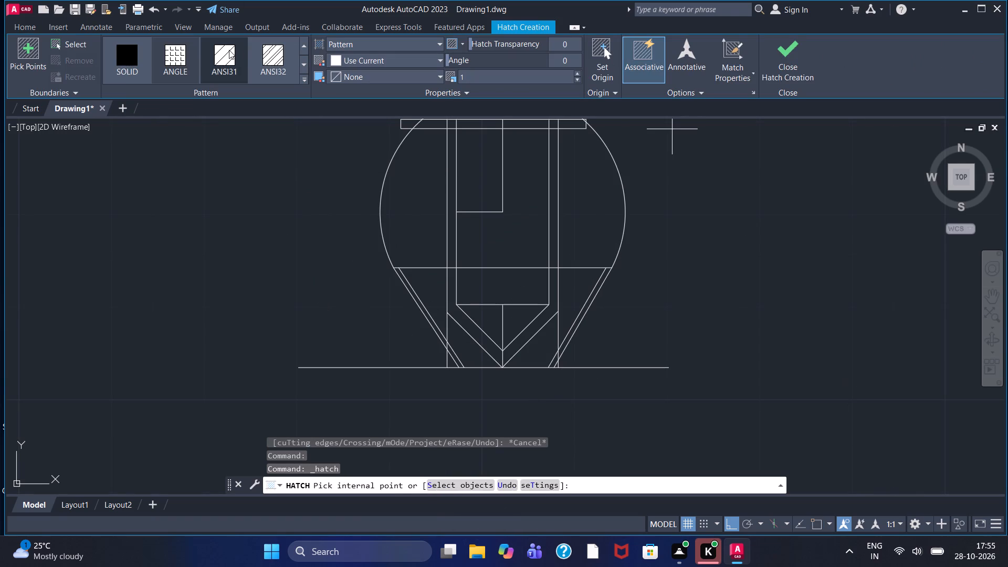
{"action": "left_click", "coordinate": [229, 50]}
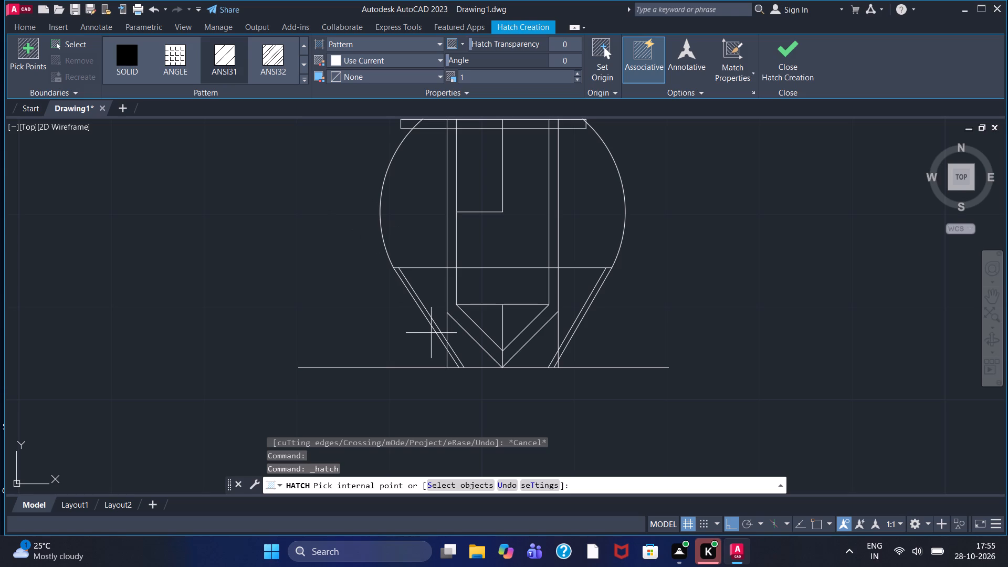
{"action": "left_click", "coordinate": [423, 225]}
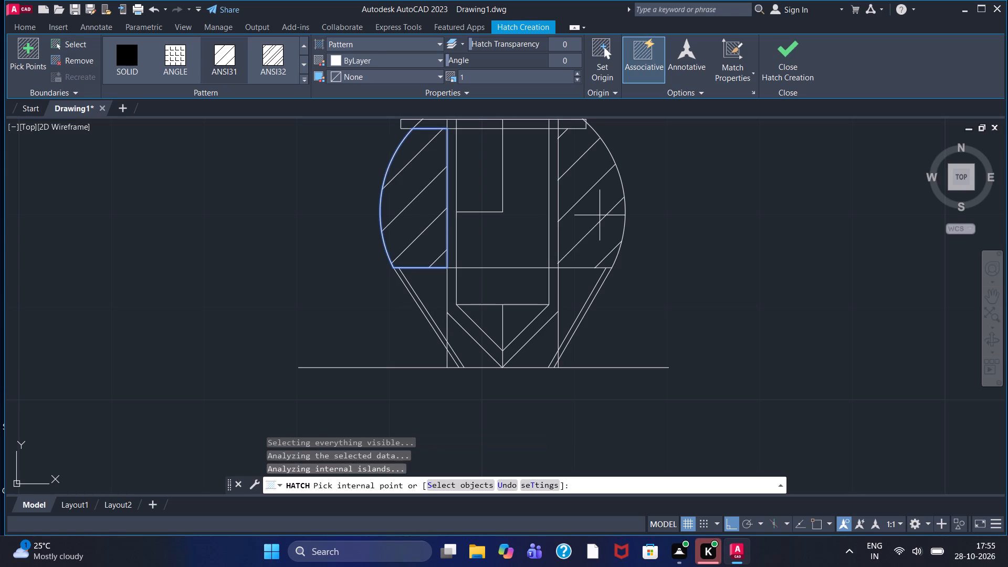
{"action": "left_click", "coordinate": [600, 215]}
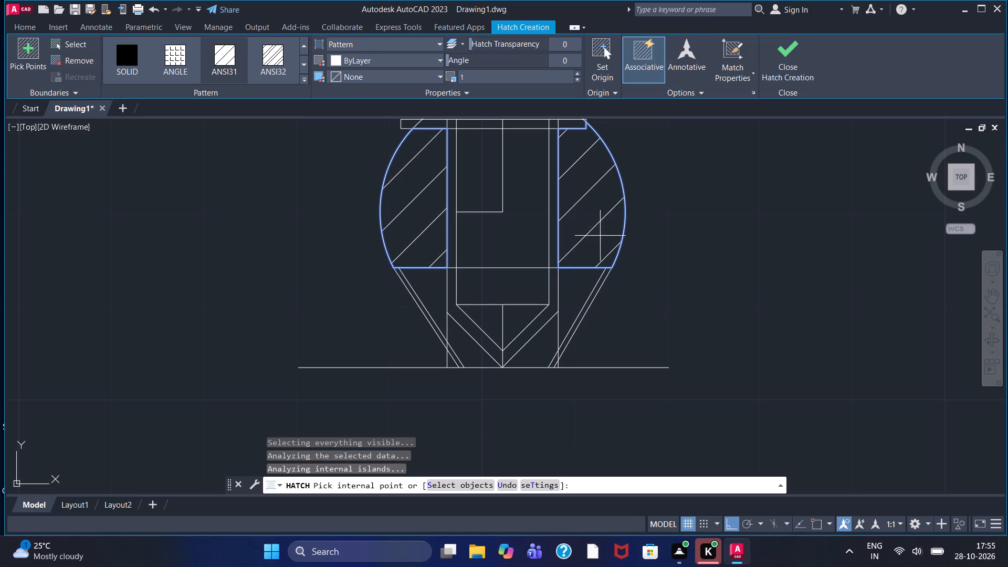
{"action": "left_click", "coordinate": [572, 296]}
{"action": "left_click", "coordinate": [547, 352]}
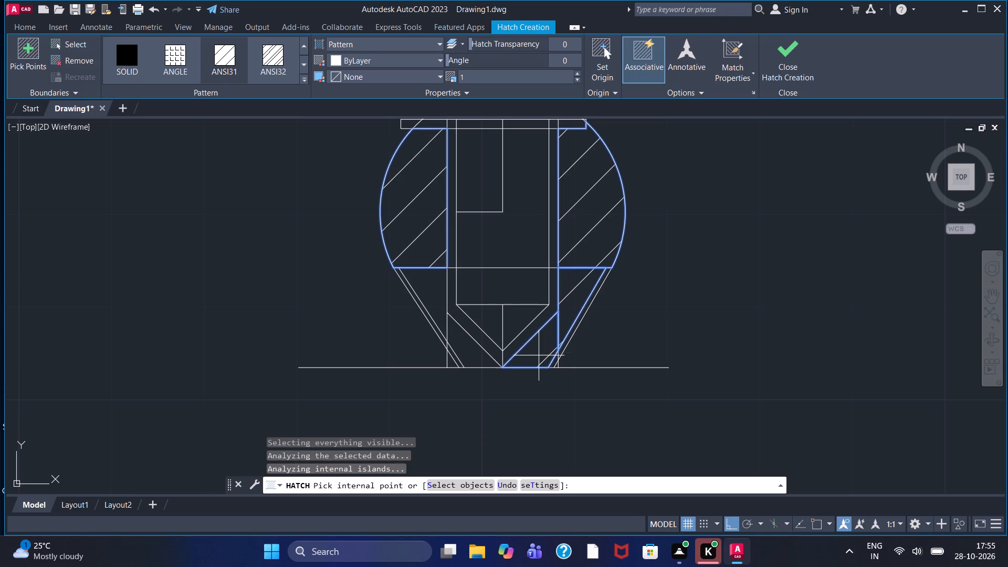
{"action": "left_click", "coordinate": [455, 345]}
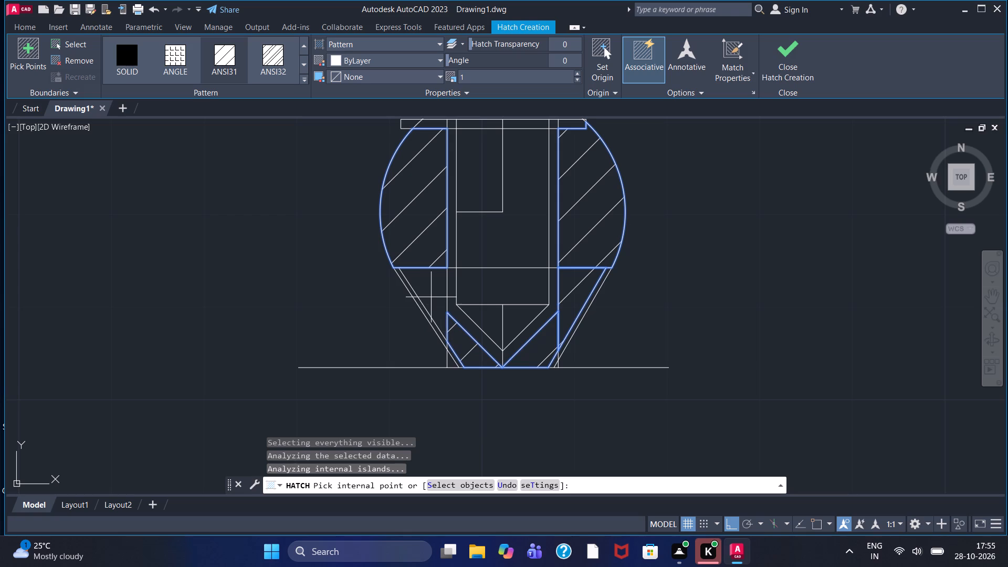
{"action": "left_click", "coordinate": [430, 297]}
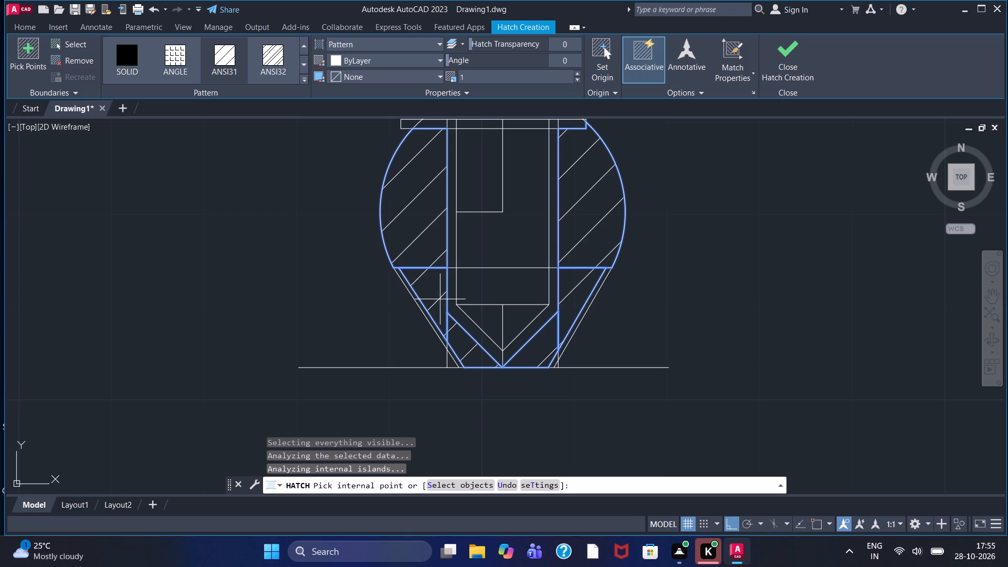
Set the hatch pattern scale to 0.26 and finish the hatch.
{"action": "left_click", "coordinate": [576, 80]}
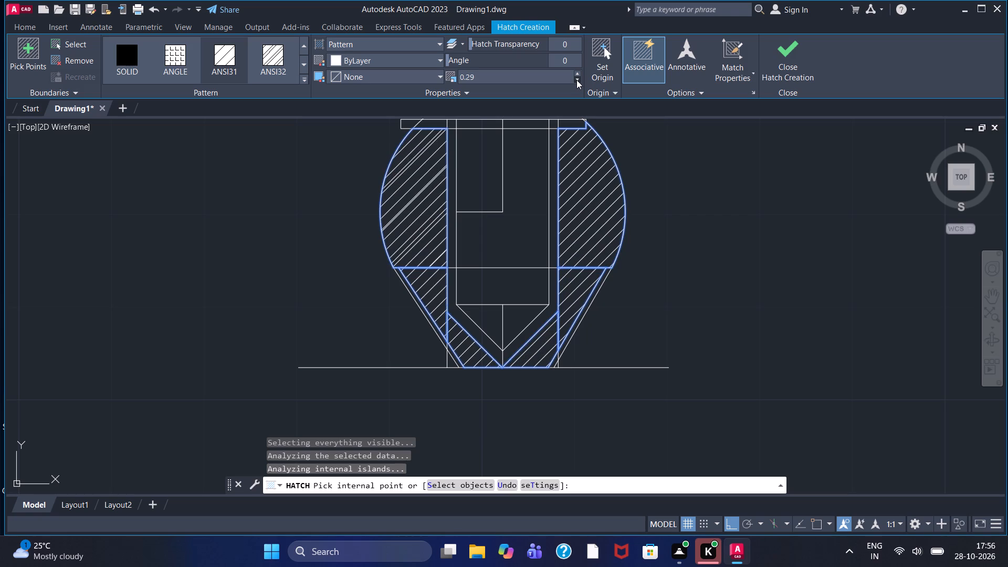
{"action": "left_click", "coordinate": [576, 80]}
{"action": "left_click", "coordinate": [576, 80]}
{"action": "left_click", "coordinate": [576, 80]}
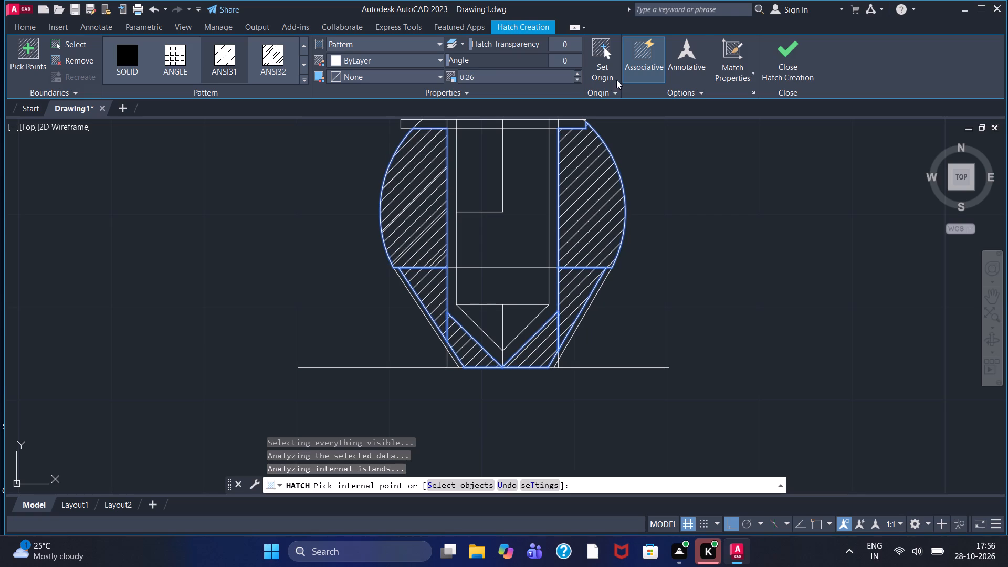
{"action": "left_click", "coordinate": [789, 56]}
{"action": "scroll", "coordinate": [732, 169], "scroll_direction": "down", "scroll_amount": 1}
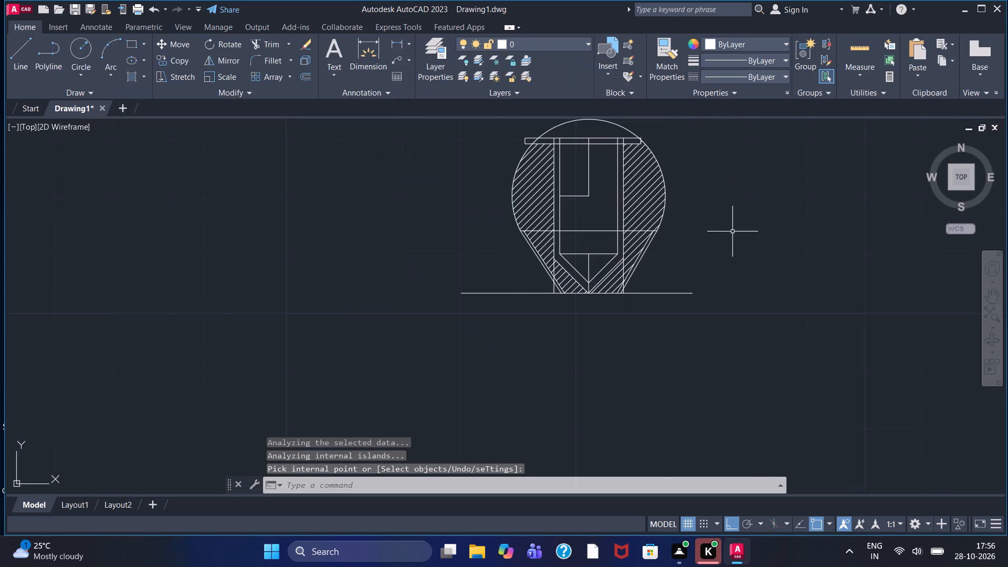
{"action": "middle_click_drag", "start_coordinate": [732, 232], "coordinate": [537, 281]}
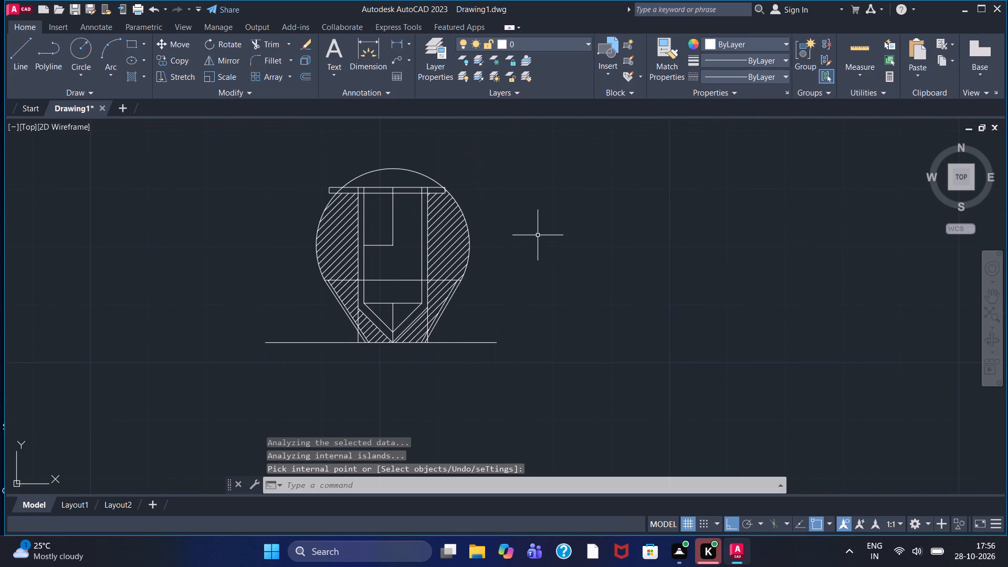
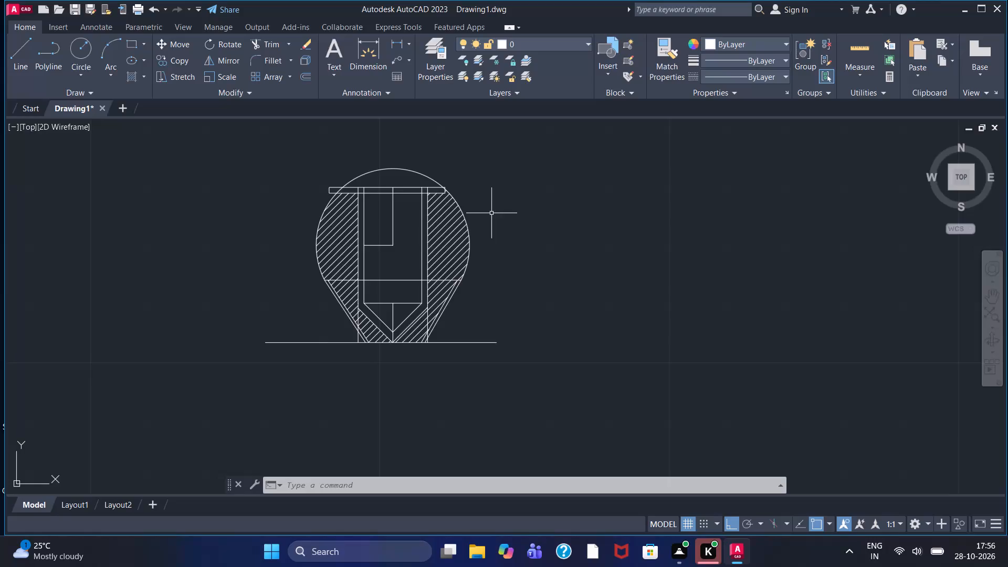
Draw a circle of diameter 14 in the empty space to the right of the hatched section.
{"action": "scroll", "coordinate": [491, 214], "scroll_direction": "down", "scroll_amount": 1}
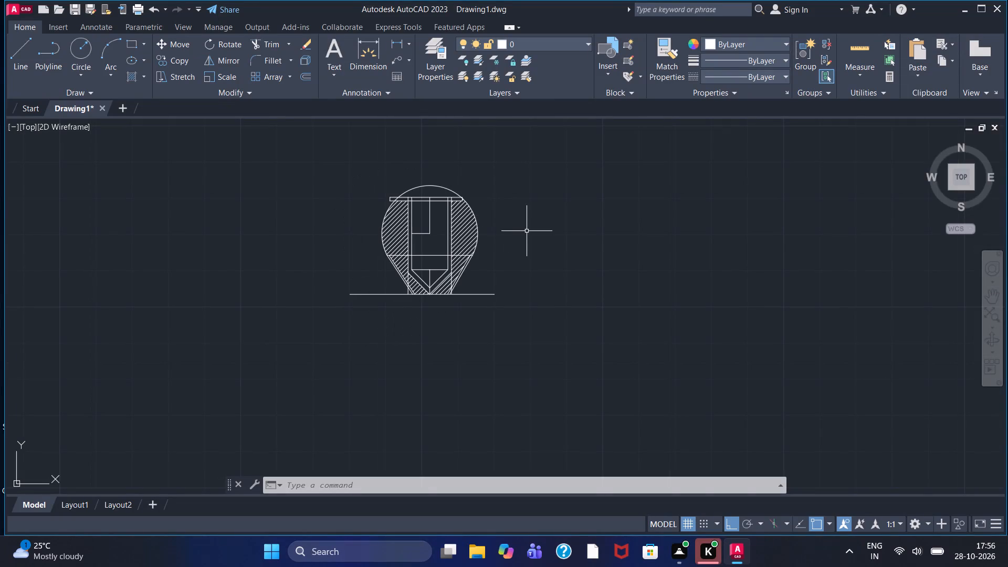
{"action": "middle_click_drag", "start_coordinate": [583, 204], "coordinate": [466, 226]}
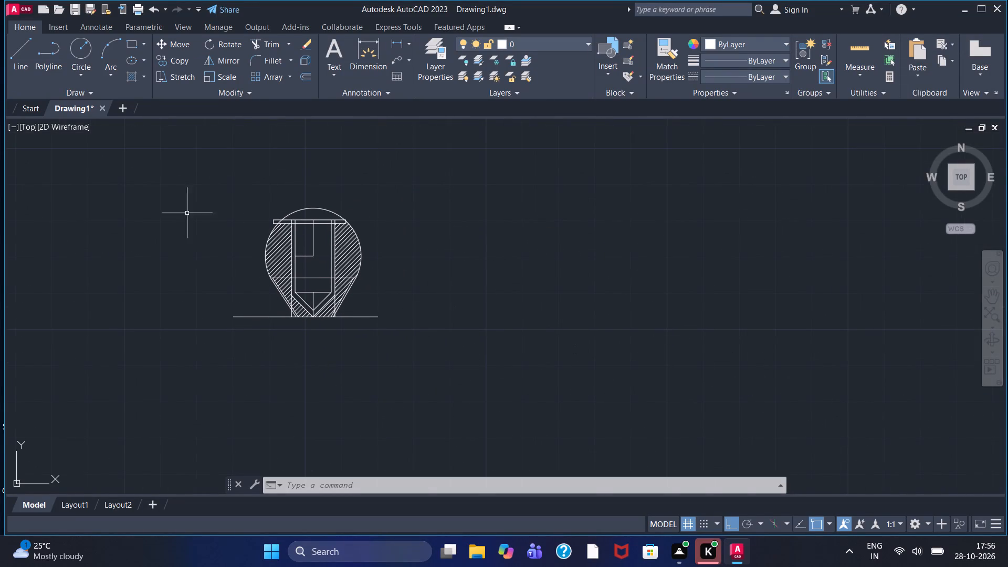
{"action": "left_click", "coordinate": [89, 43]}
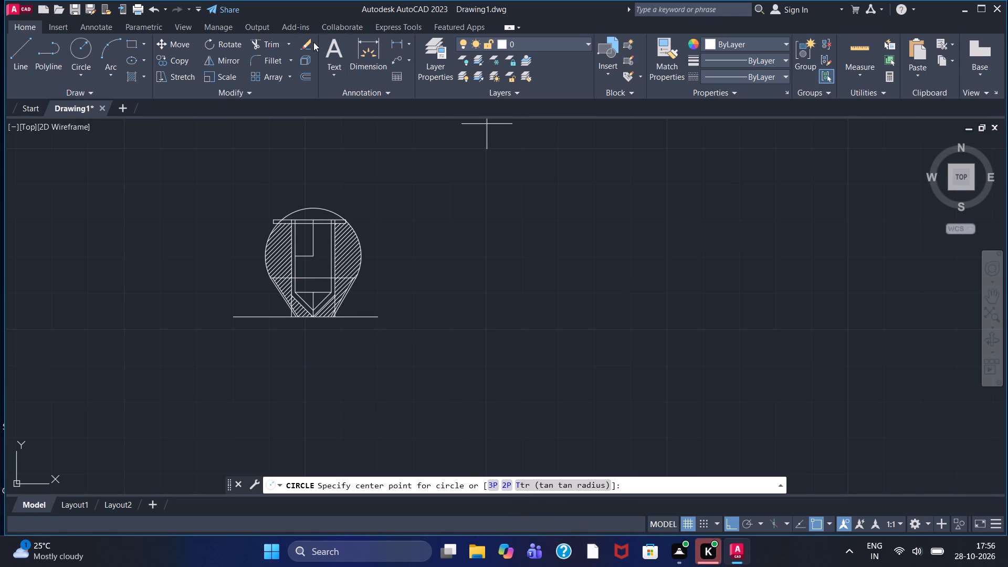
{"action": "left_click", "coordinate": [83, 49]}
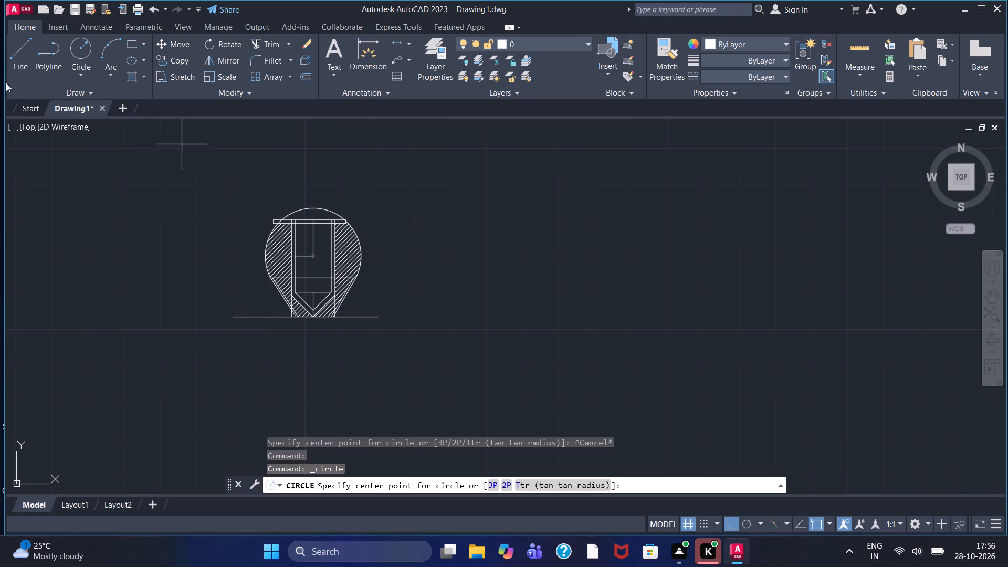
{"action": "left_click", "coordinate": [80, 73]}
{"action": "left_click", "coordinate": [110, 130]}
{"action": "left_click", "coordinate": [475, 253]}
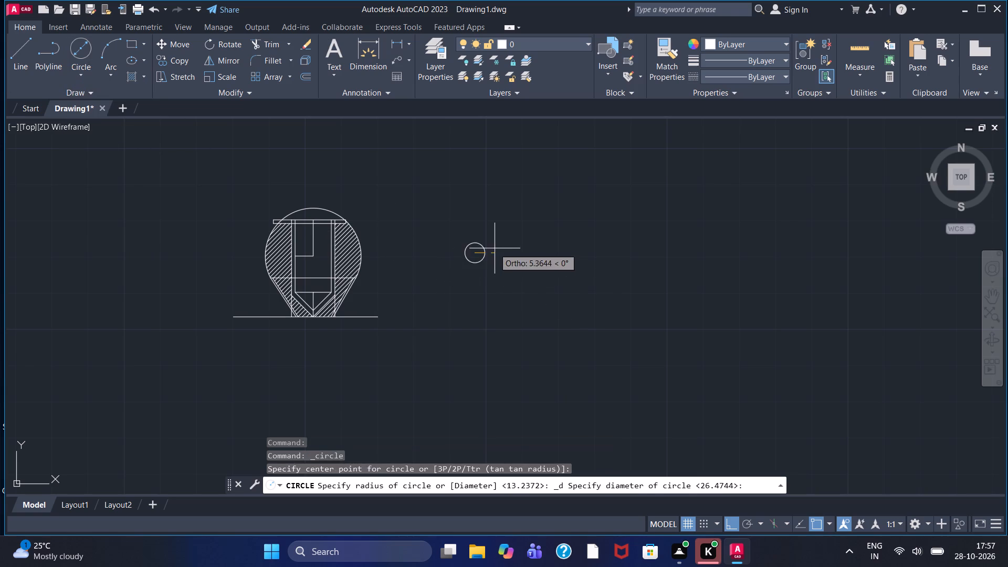
{"action": "type", "text": "14"}
{"action": "key", "text": "Return"}
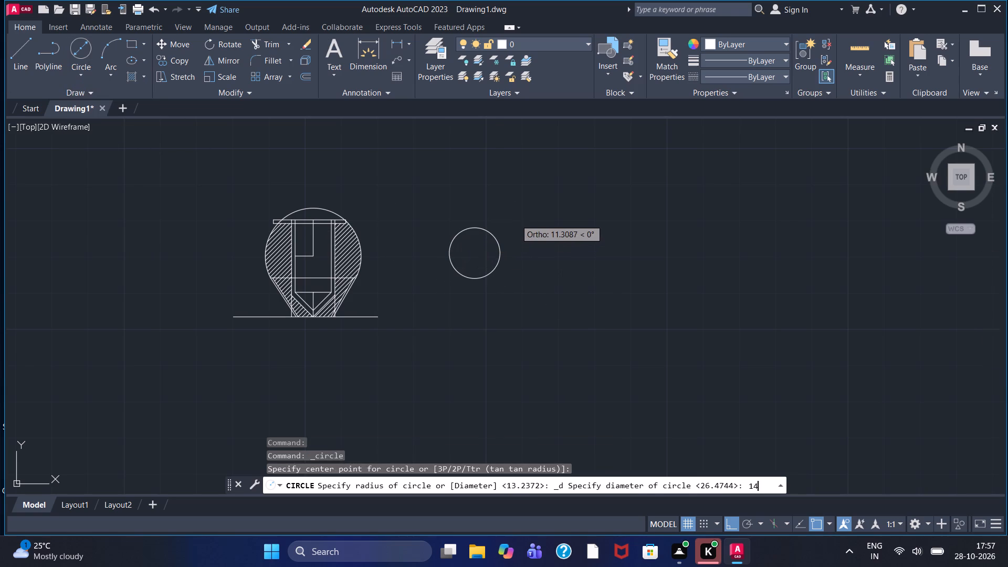
Add two concentric circles of diameters 7 and 6 at the center of the 14-diameter circle.
{"action": "scroll", "coordinate": [477, 262], "scroll_direction": "up", "scroll_amount": 2}
{"action": "left_click", "coordinate": [77, 49]}
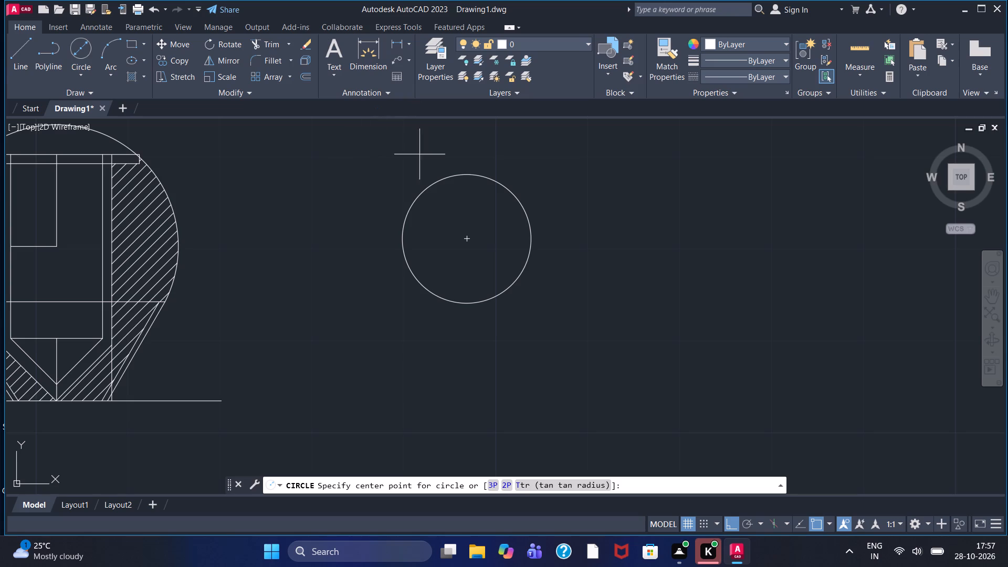
{"action": "left_click", "coordinate": [471, 240]}
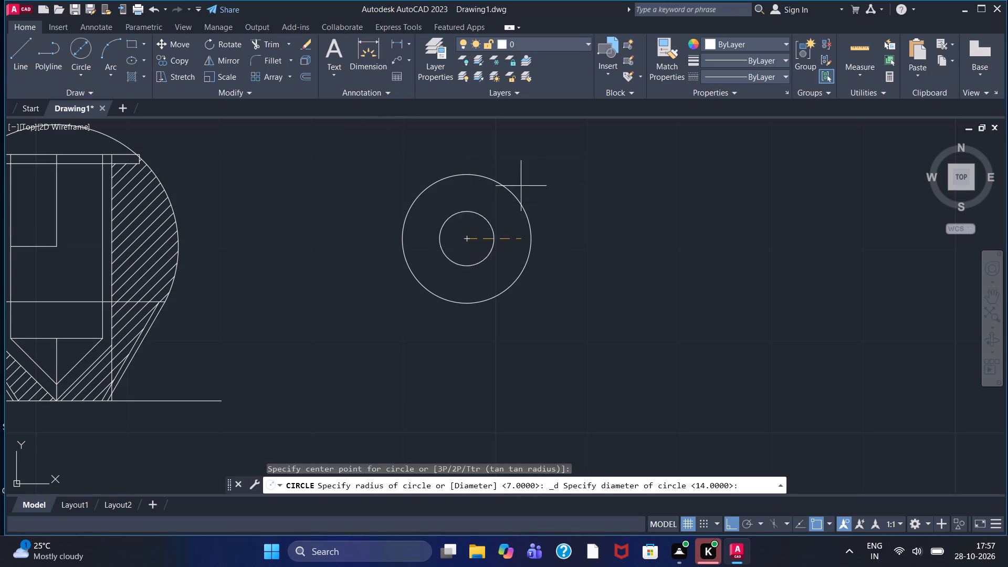
{"action": "key", "text": "7"}
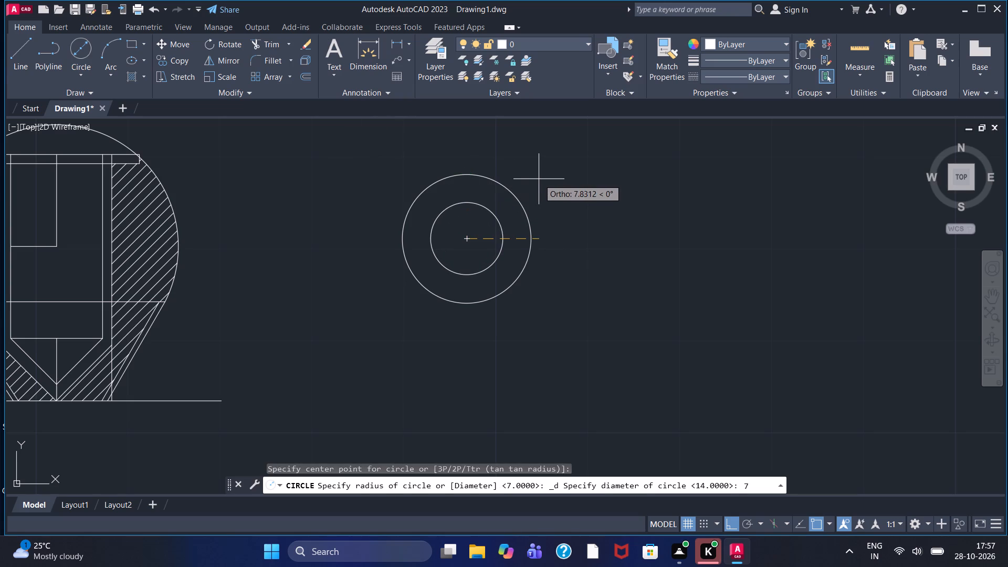
{"action": "key", "text": "Return"}
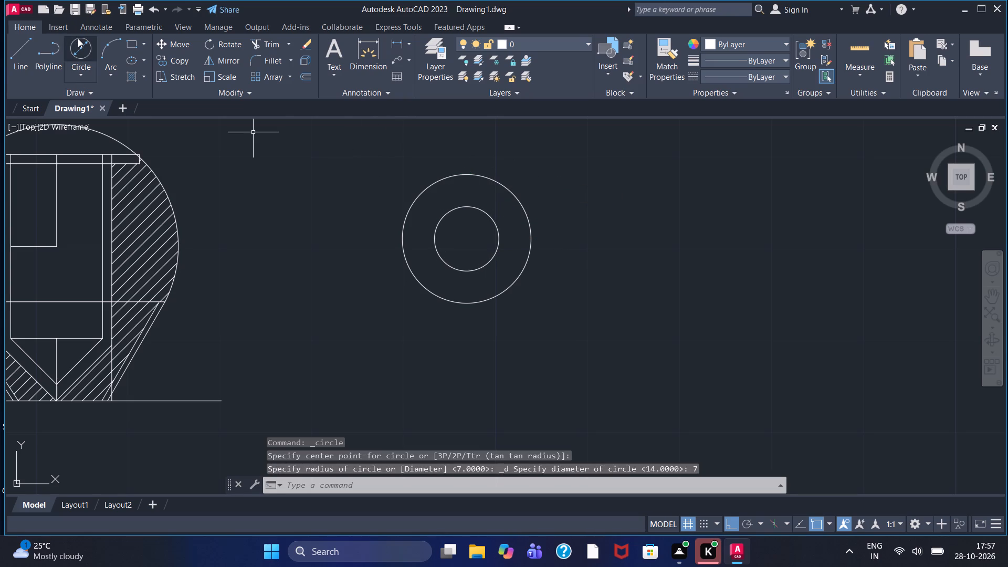
{"action": "left_click", "coordinate": [78, 38]}
{"action": "scroll", "coordinate": [437, 235], "scroll_direction": "up", "scroll_amount": 2}
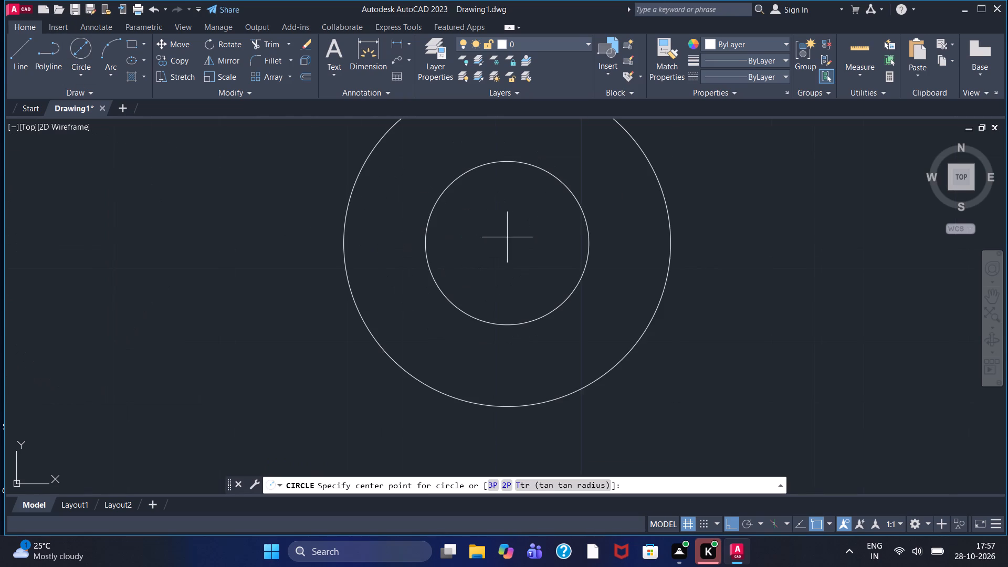
{"action": "left_click", "coordinate": [509, 241]}
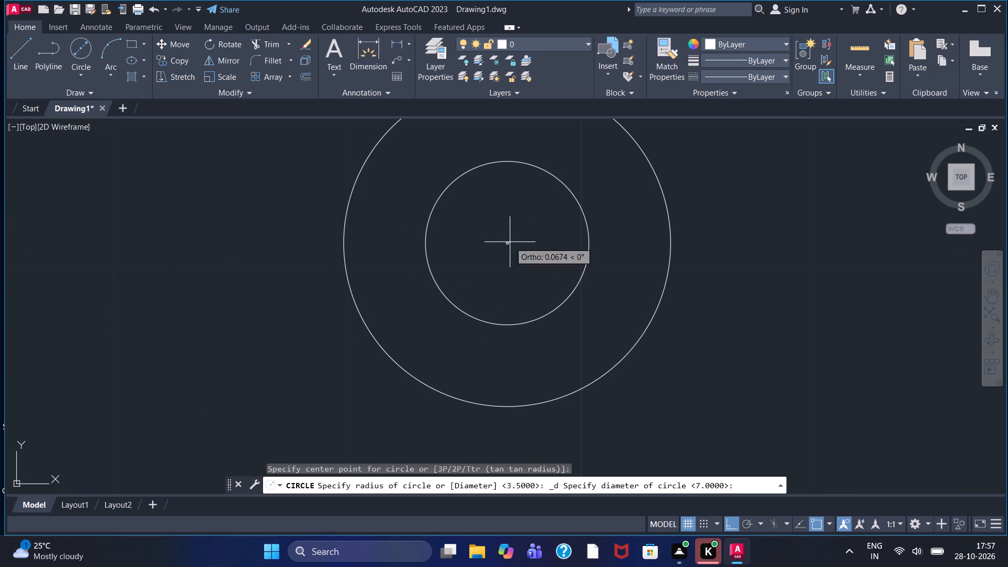
{"action": "key", "text": "6"}
{"action": "key", "text": "Return"}
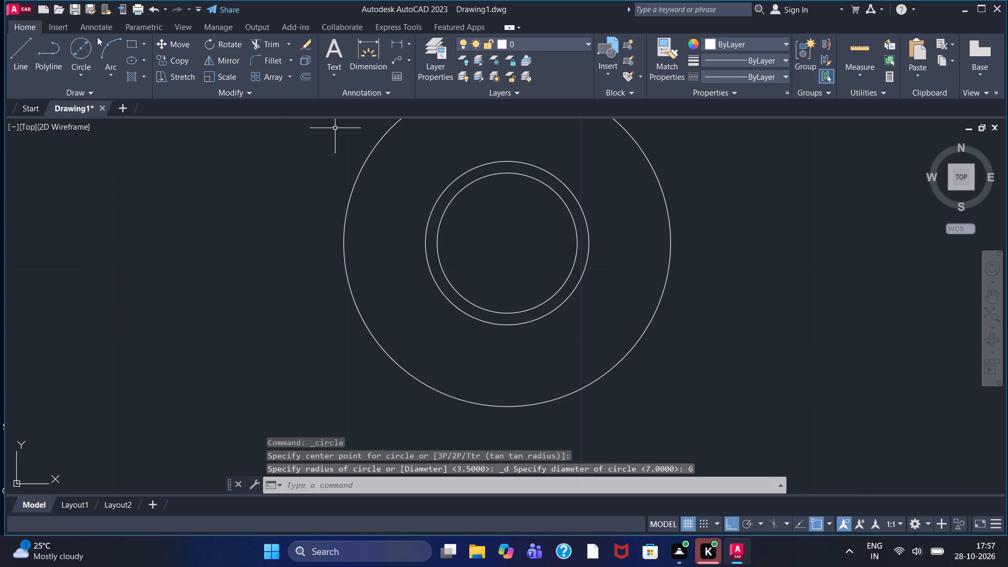
Add two more concentric circles of diameters 10 and 11 at the same center.
{"action": "left_click", "coordinate": [86, 41]}
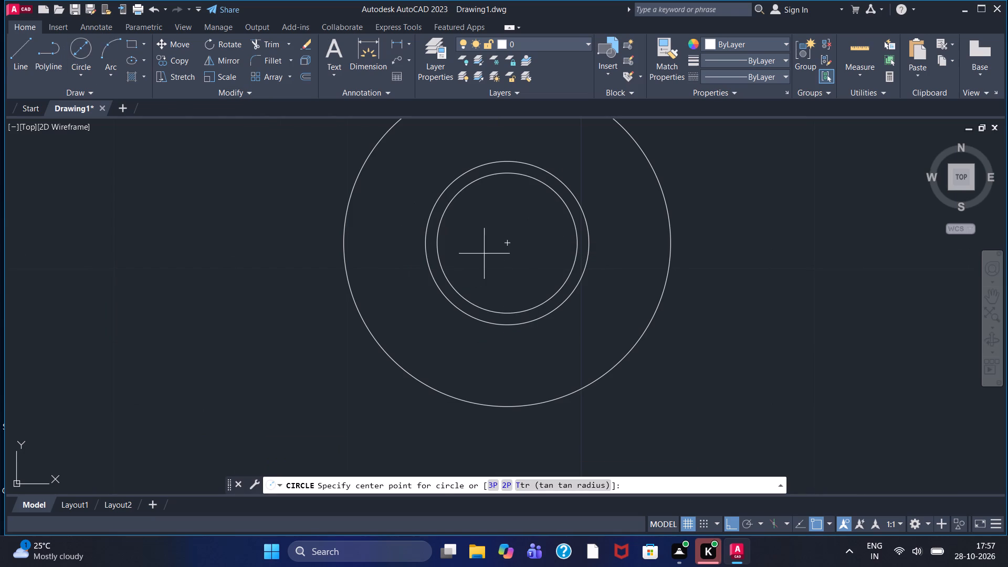
{"action": "left_click", "coordinate": [507, 245]}
{"action": "type", "text": "10"}
{"action": "key", "text": "Return"}
{"action": "left_click", "coordinate": [83, 40]}
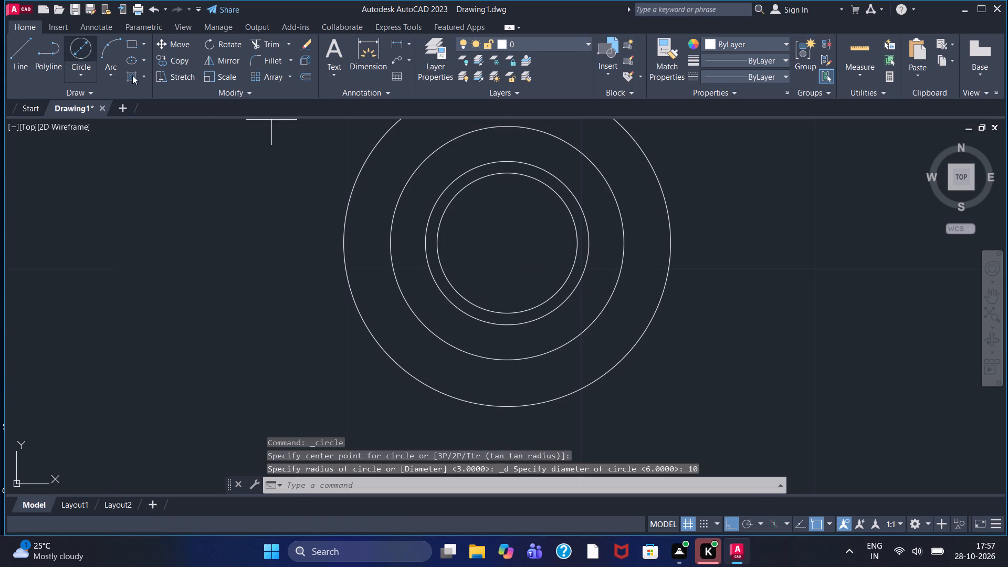
{"action": "left_click", "coordinate": [507, 241]}
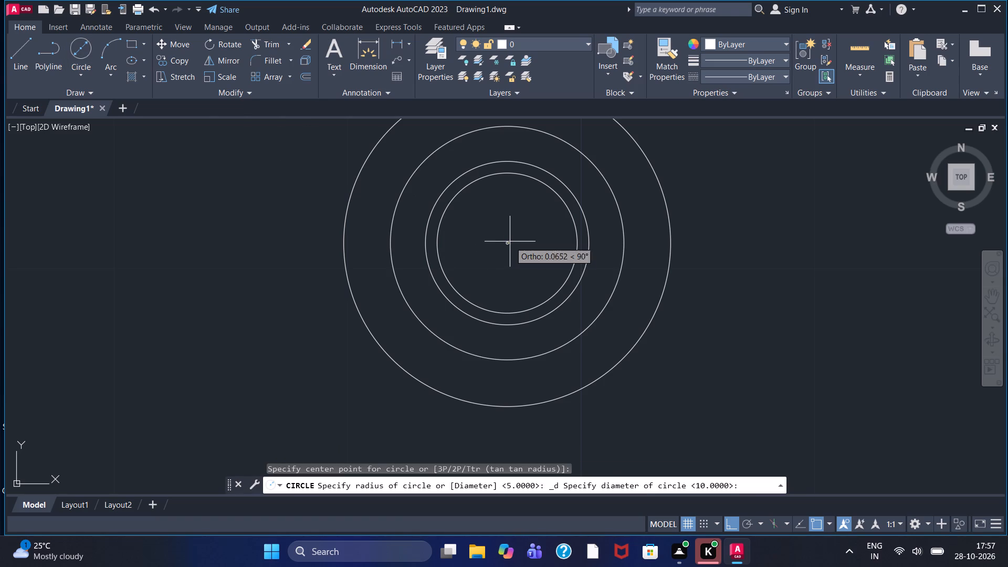
{"action": "type", "text": "11"}
{"action": "key", "text": "Return"}
{"action": "scroll", "coordinate": [500, 244], "scroll_direction": "down", "scroll_amount": 1}
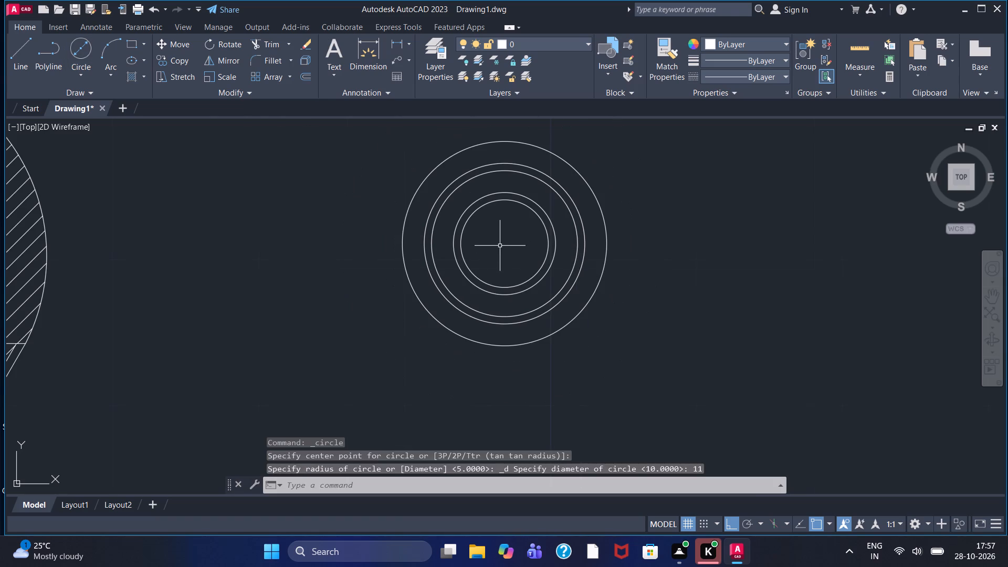
{"action": "key", "text": "Escape"}
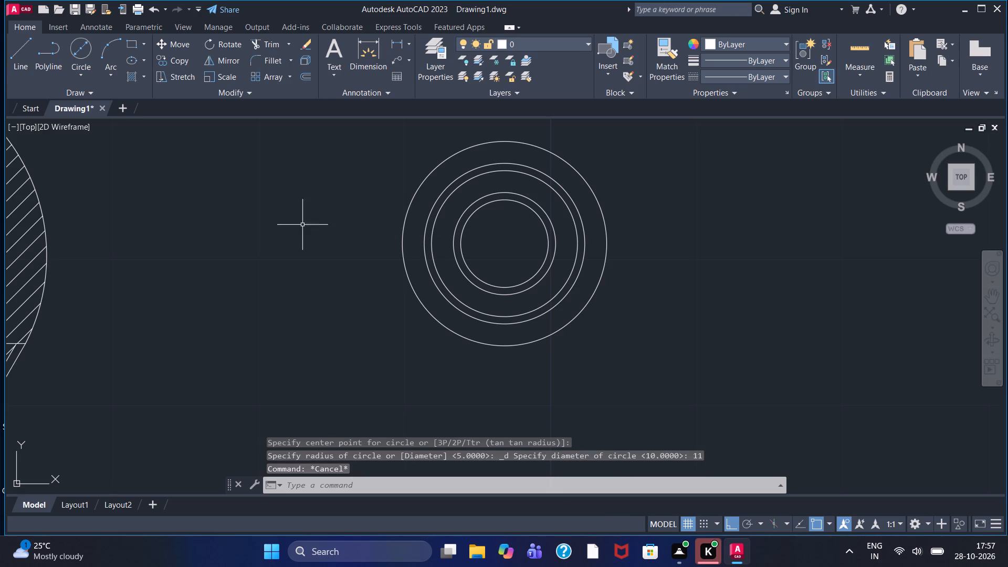
Draw connected lines from the outer circle's bottom quadrant: 4 down, 2 right, up into the circle, 4 left, and about 5.1 down.
{"action": "left_click", "coordinate": [10, 47]}
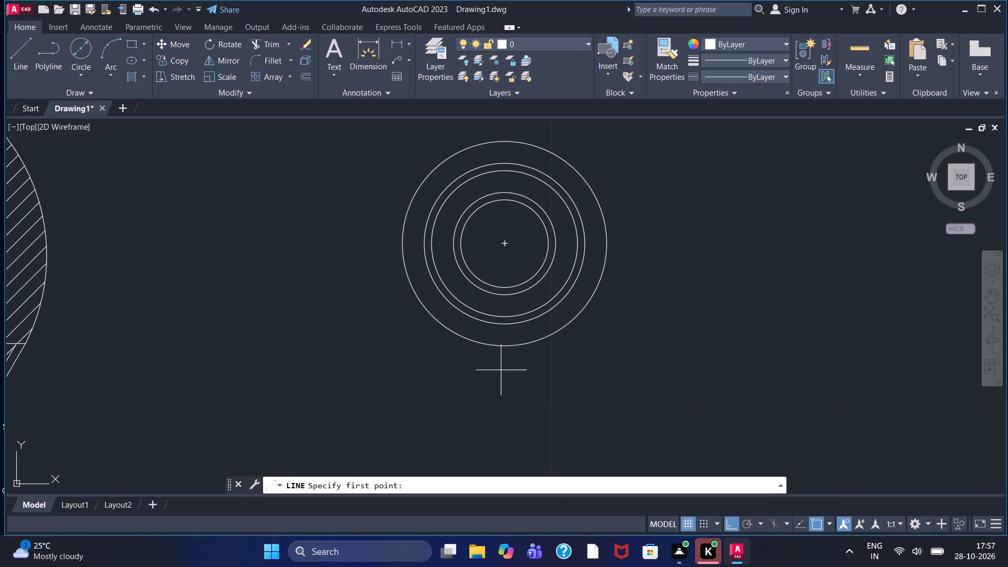
{"action": "left_click", "coordinate": [504, 347]}
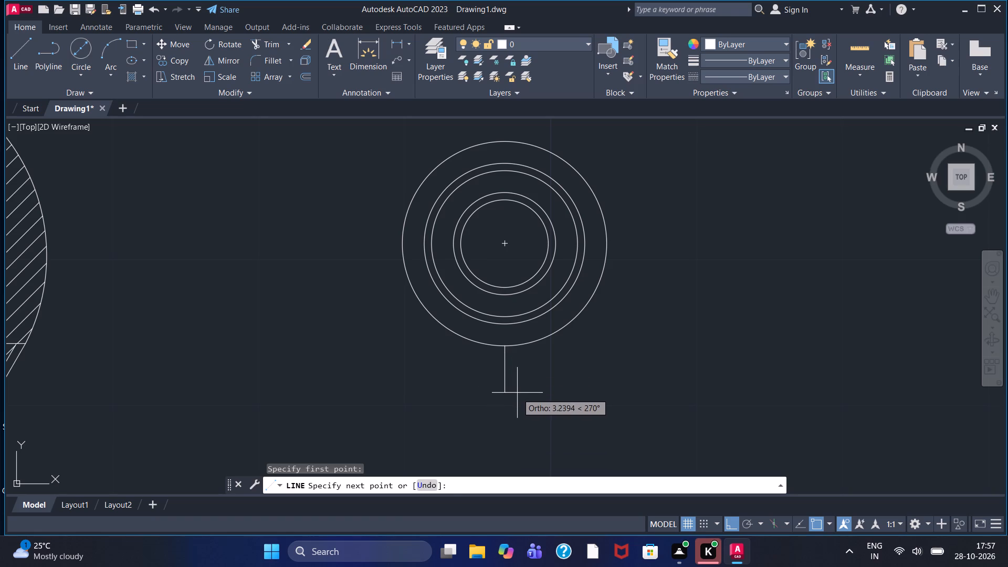
{"action": "key", "text": "4"}
{"action": "key", "text": "Return"}
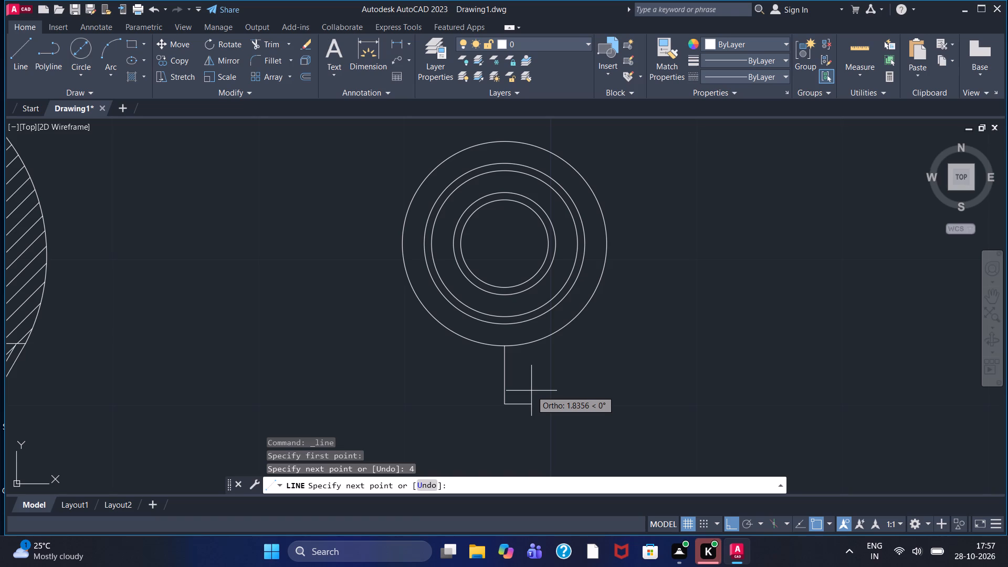
{"action": "key", "text": "2"}
{"action": "key", "text": "Return"}
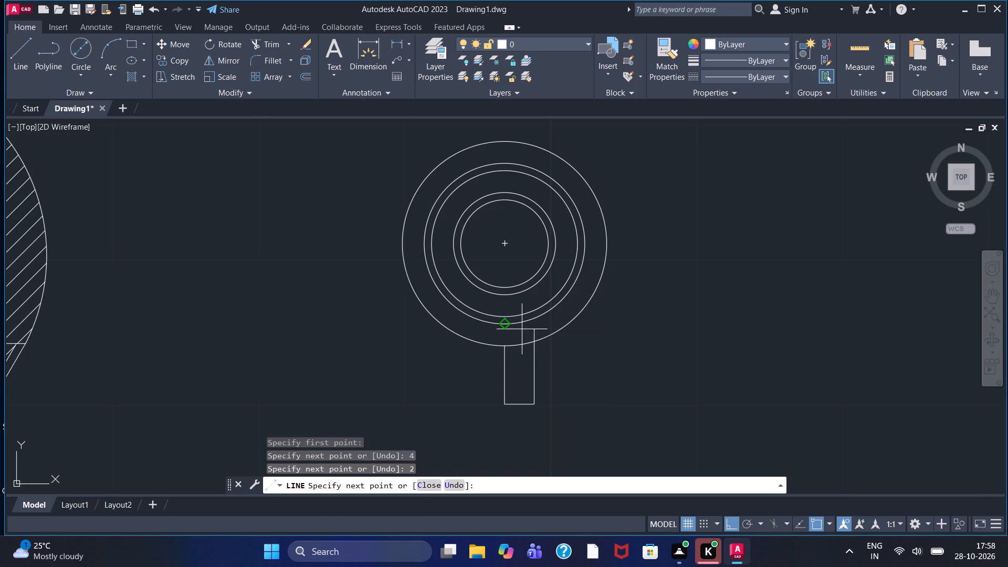
{"action": "scroll", "coordinate": [535, 332], "scroll_direction": "up", "scroll_amount": 2}
{"action": "left_click", "coordinate": [535, 333]}
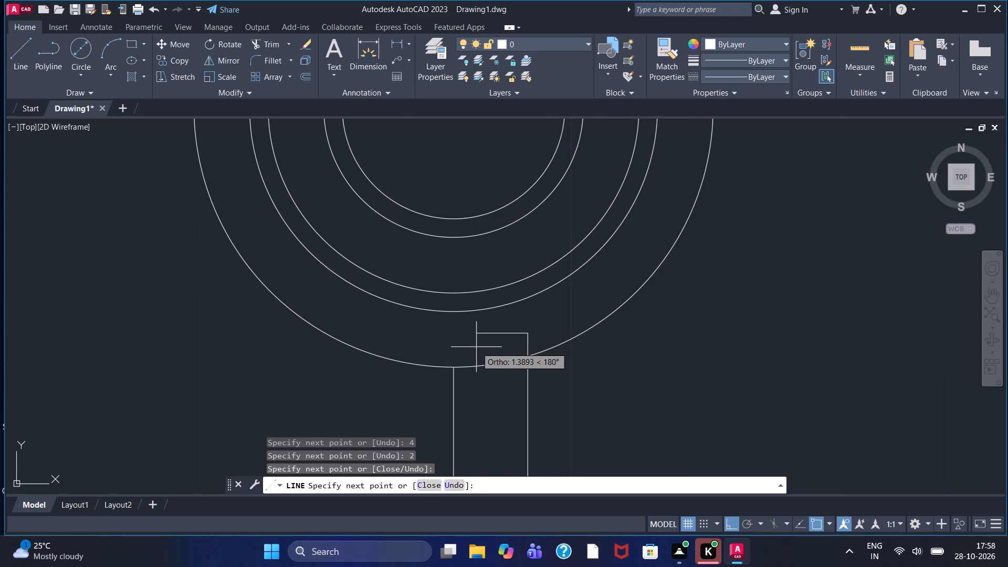
{"action": "key", "text": "4"}
{"action": "key", "text": "Return"}
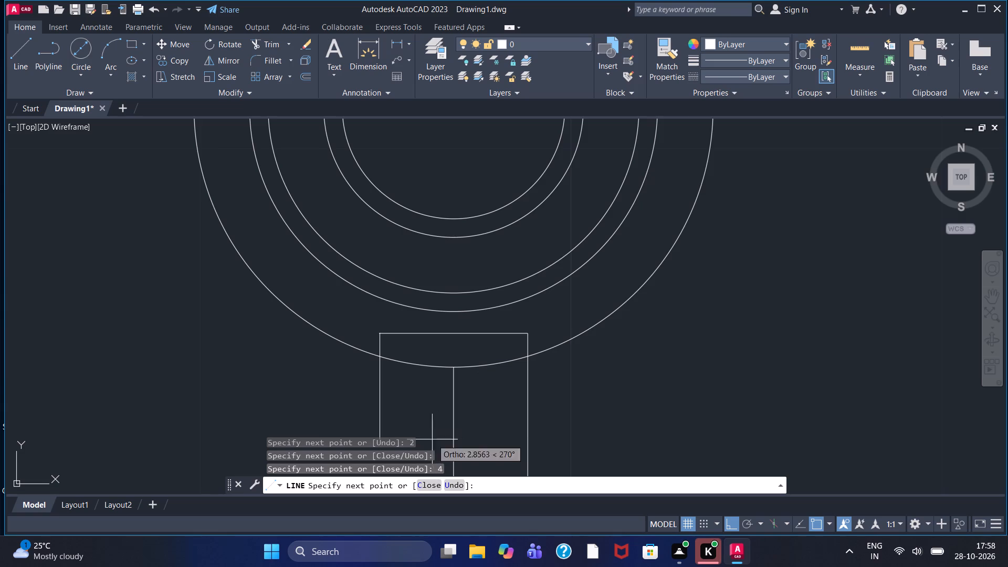
{"action": "middle_click_drag", "start_coordinate": [437, 414], "coordinate": [422, 304]}
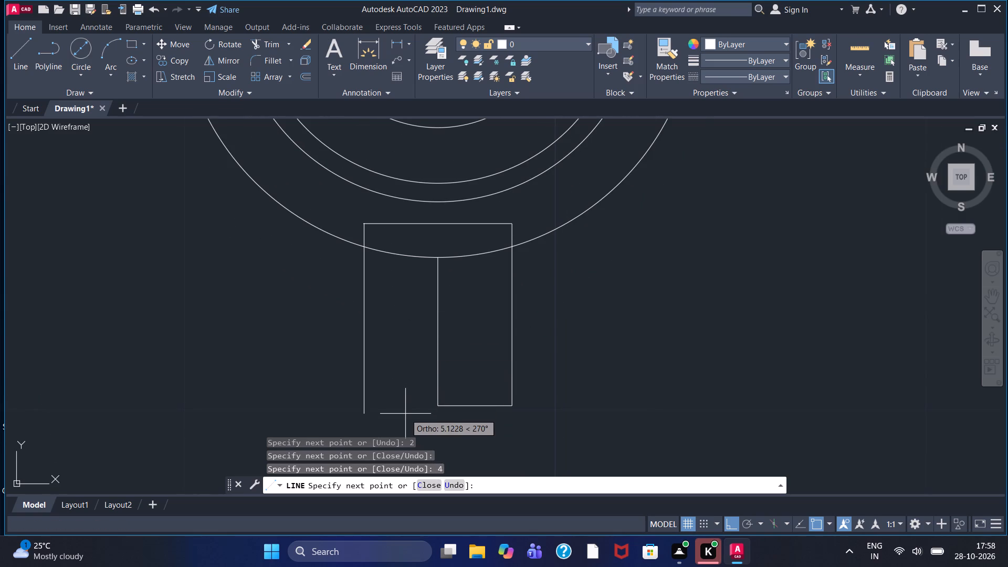
{"action": "left_click", "coordinate": [405, 414]}
{"action": "key", "text": "Escape"}
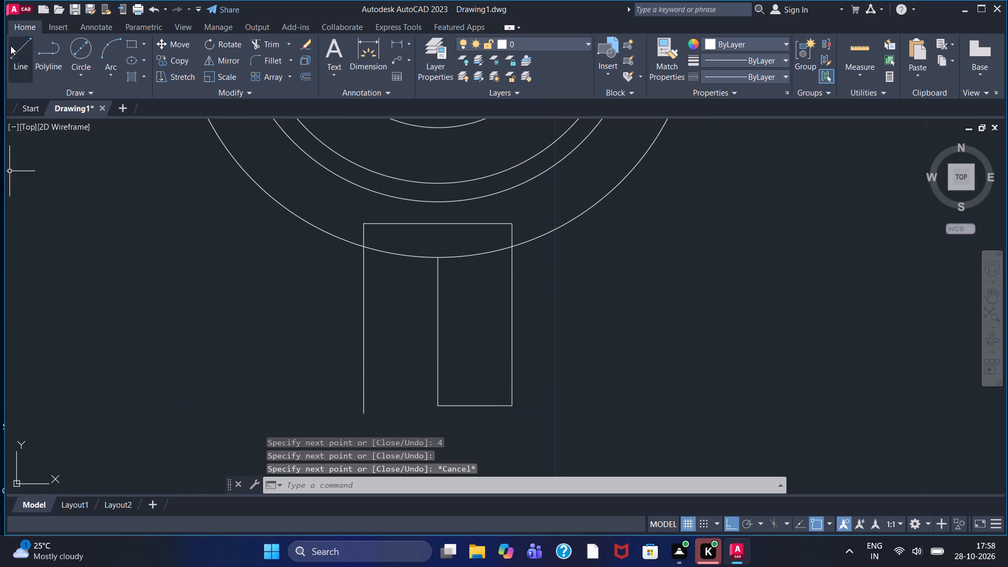
Draw a horizontal line about 2.5 long from the center line's lower end leftward past the left vertical line.
{"action": "left_click", "coordinate": [13, 52]}
{"action": "left_click", "coordinate": [439, 406]}
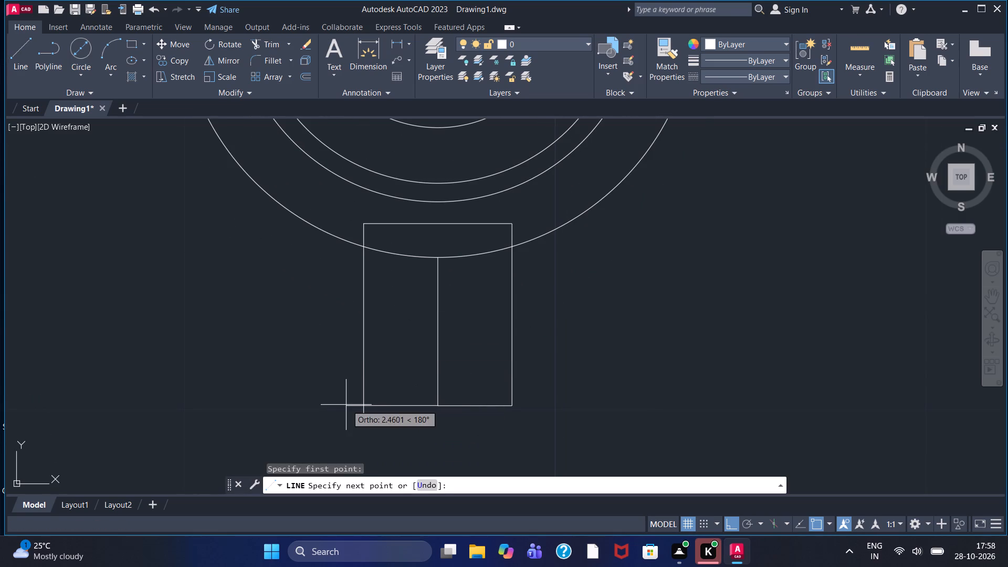
{"action": "left_click", "coordinate": [344, 405]}
{"action": "key", "text": "Escape"}
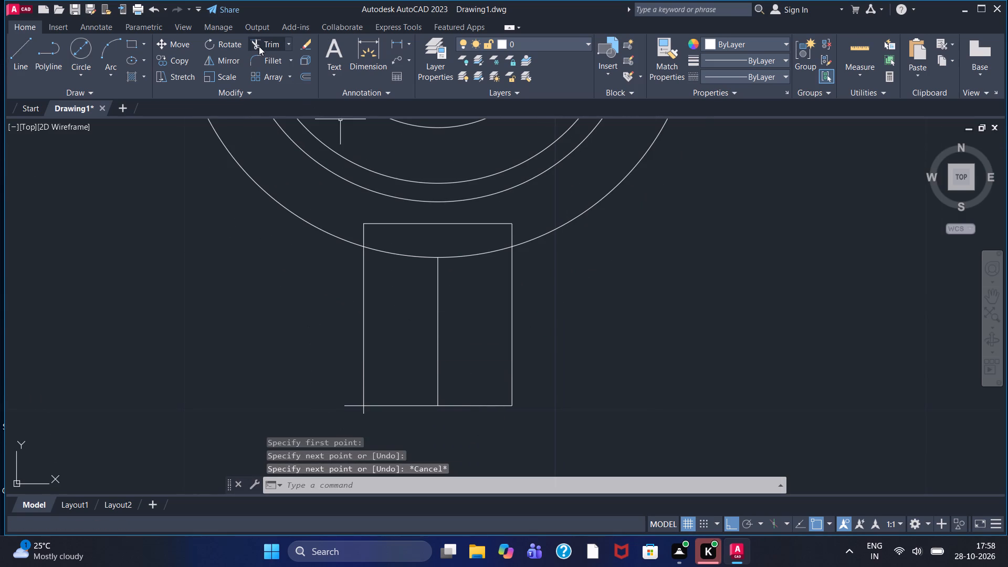
Trim the rectangle's lines inside the outer circle and the overshoots at its lower left corner, and remove its vertical center line.
{"action": "left_click", "coordinate": [259, 46]}
{"action": "left_click", "coordinate": [364, 231]}
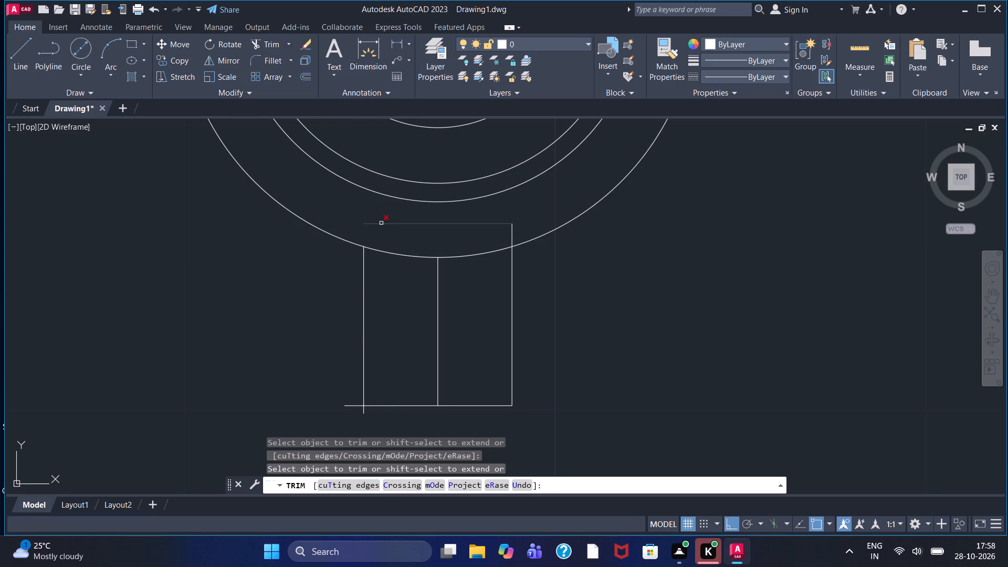
{"action": "left_click", "coordinate": [383, 223]}
{"action": "left_click", "coordinate": [512, 234]}
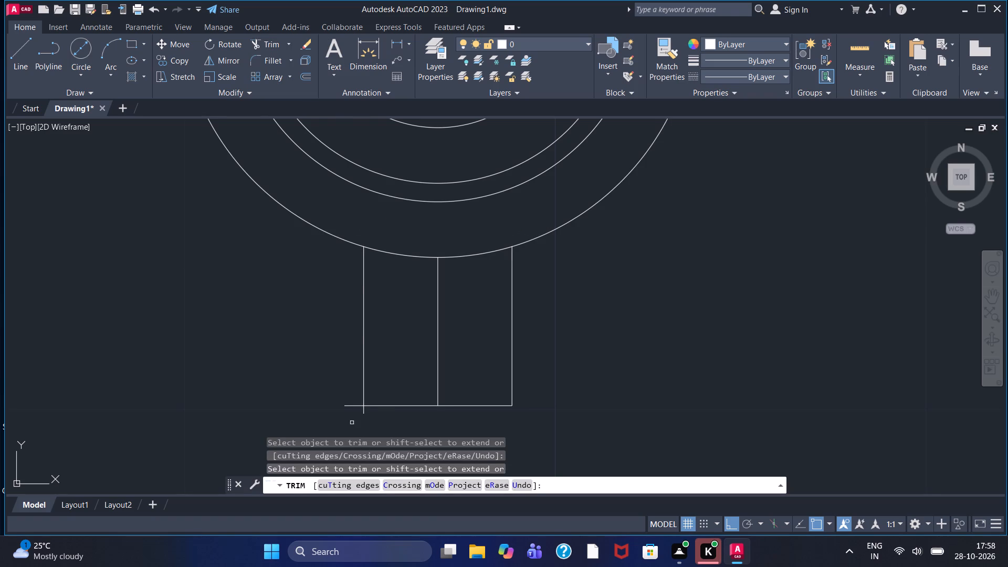
{"action": "left_click", "coordinate": [356, 405]}
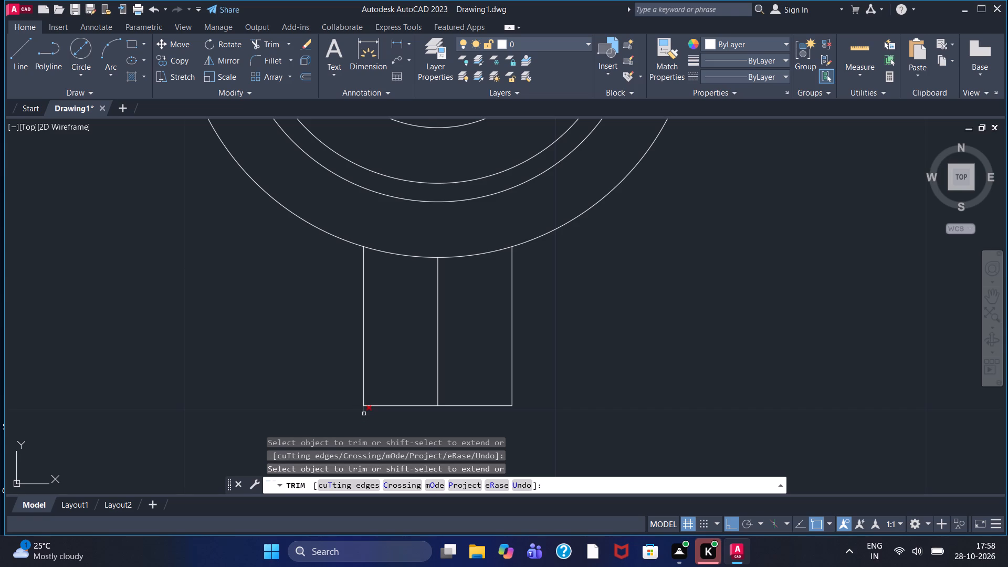
{"action": "left_click", "coordinate": [364, 414]}
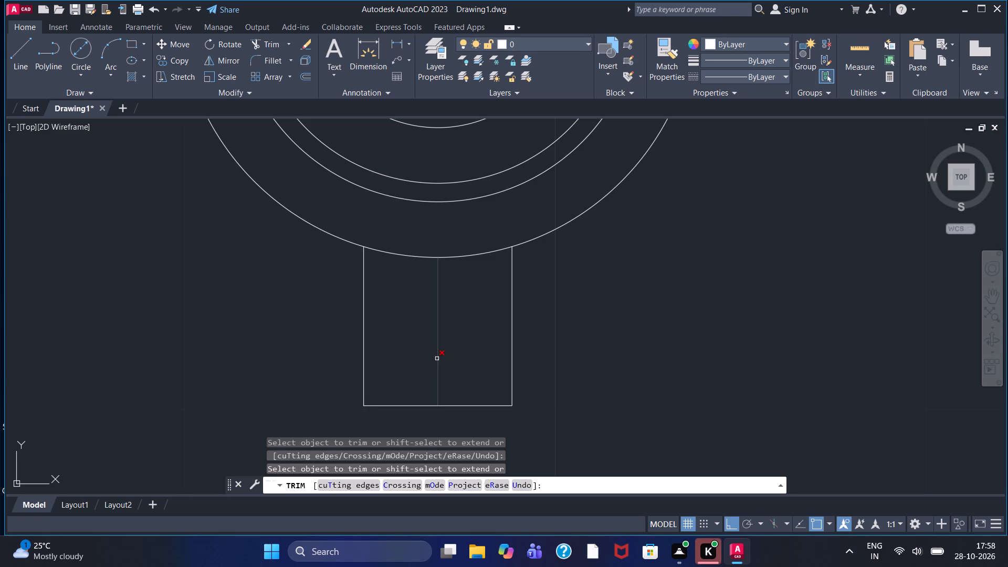
{"action": "left_click", "coordinate": [437, 359]}
{"action": "scroll", "coordinate": [437, 359], "scroll_direction": "down", "scroll_amount": 2}
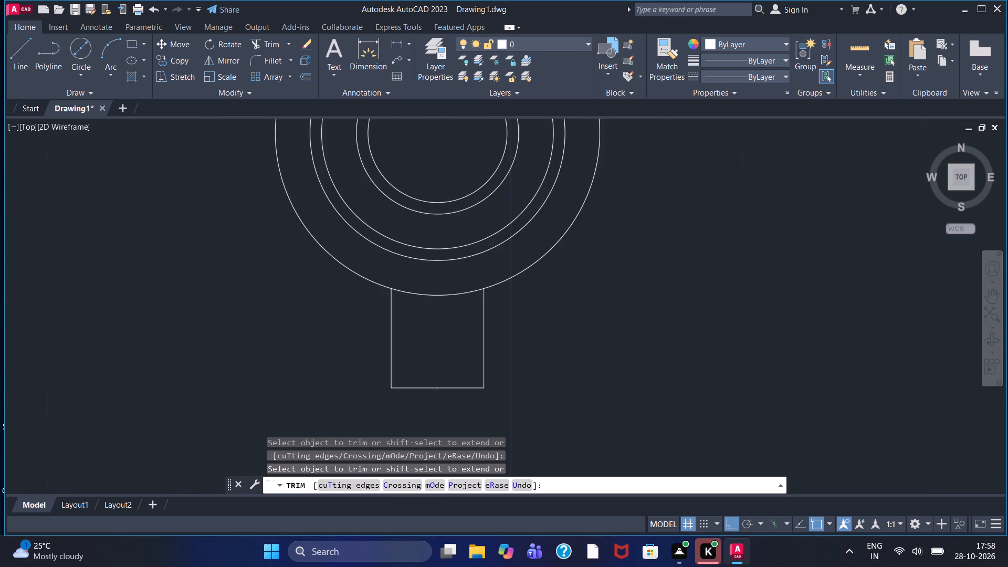
{"action": "middle_click_drag", "start_coordinate": [587, 327], "coordinate": [572, 278]}
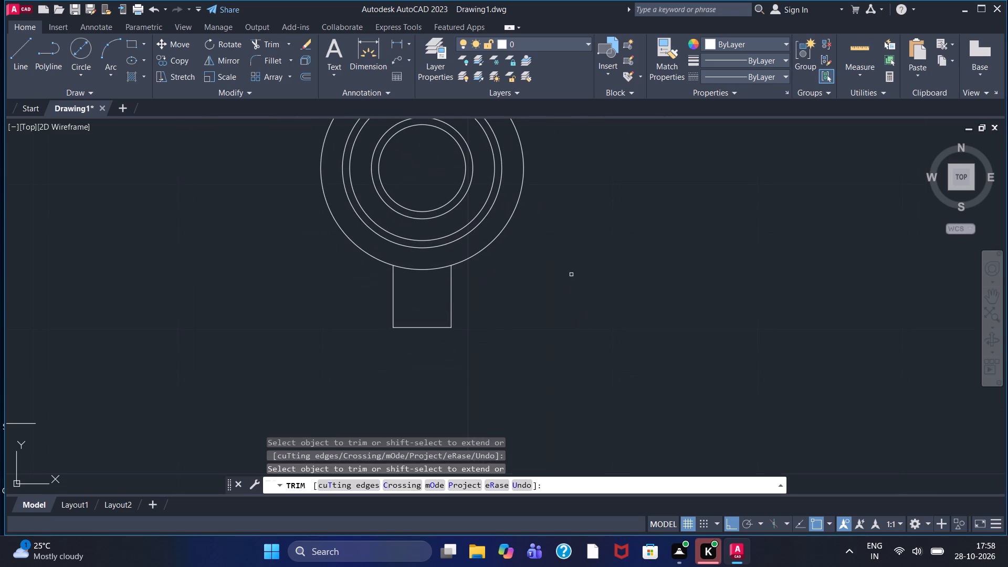
Add a center mark to the outer circle of the concentric-circle view.
{"action": "scroll", "coordinate": [571, 275], "scroll_direction": "down", "scroll_amount": 1}
{"action": "middle_click_drag", "start_coordinate": [571, 283], "coordinate": [513, 312]}
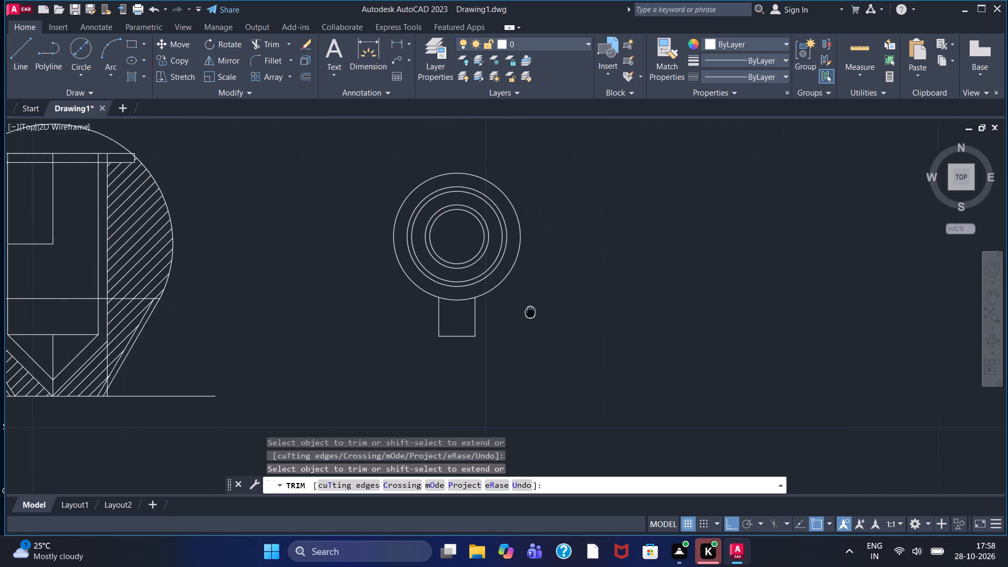
{"action": "middle_click_drag", "start_coordinate": [513, 312], "coordinate": [496, 303]}
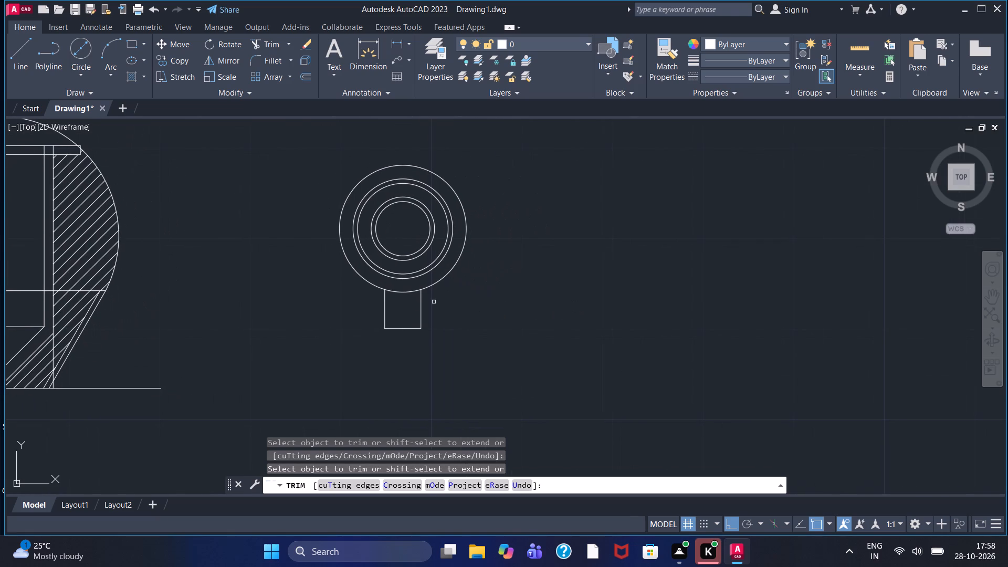
{"action": "key", "text": "c"}
{"action": "type", "text": "mm"}
{"action": "key", "text": "Return"}
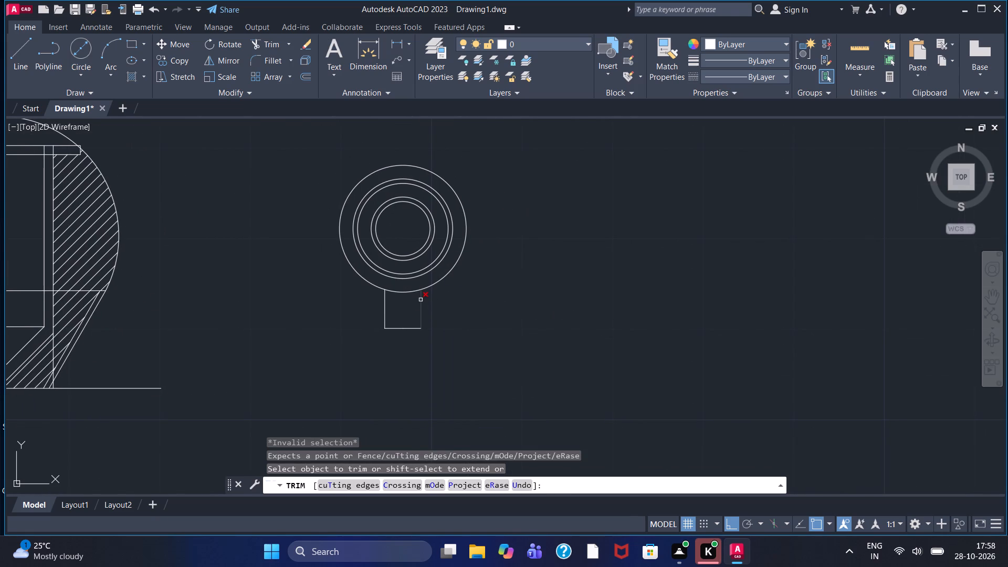
{"action": "key", "text": "Escape"}
{"action": "key", "text": "c"}
{"action": "type", "text": "mm"}
{"action": "key", "text": "Return"}
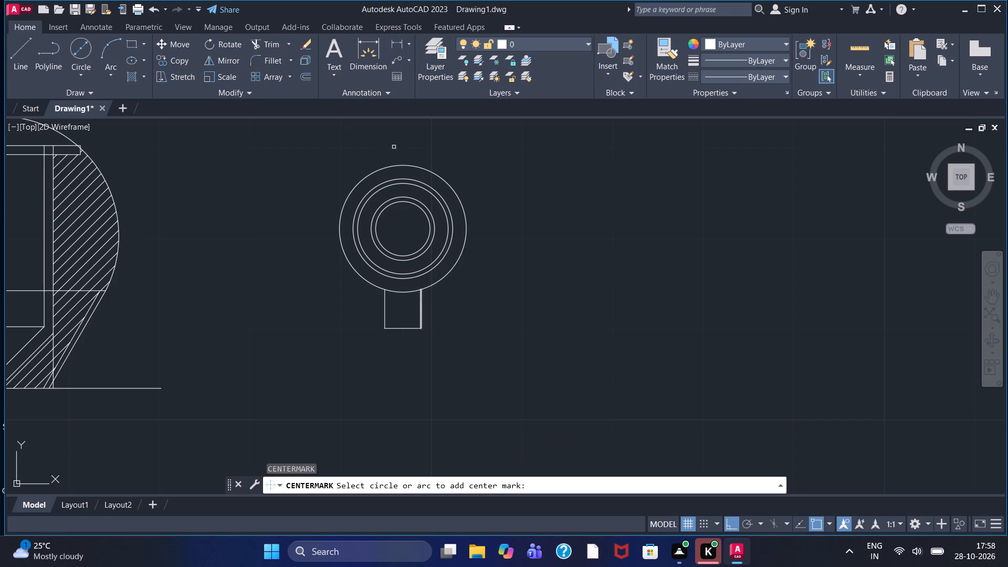
{"action": "left_click", "coordinate": [398, 166]}
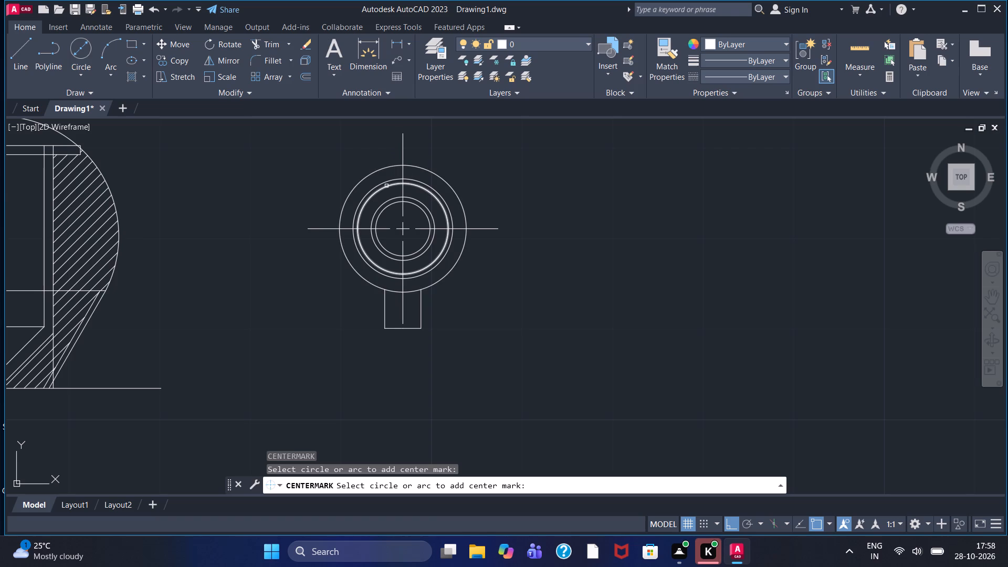
{"action": "key", "text": "Escape"}
Add a horizontal linear dimension between the section's two outer vertical bore lines at the top plate, placed above the dome.
{"action": "scroll", "coordinate": [474, 255], "scroll_direction": "down", "scroll_amount": 1}
{"action": "middle_click_drag", "start_coordinate": [501, 282], "coordinate": [442, 291]}
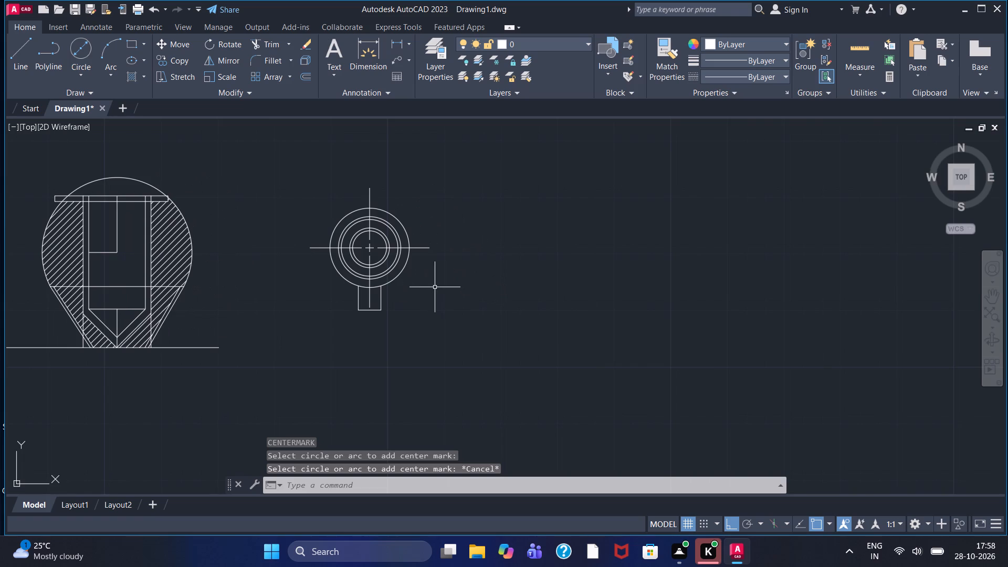
{"action": "scroll", "coordinate": [365, 232], "scroll_direction": "up", "scroll_amount": 1}
{"action": "scroll", "coordinate": [343, 217], "scroll_direction": "down", "scroll_amount": 1}
{"action": "middle_click_drag", "start_coordinate": [281, 228], "coordinate": [382, 228]}
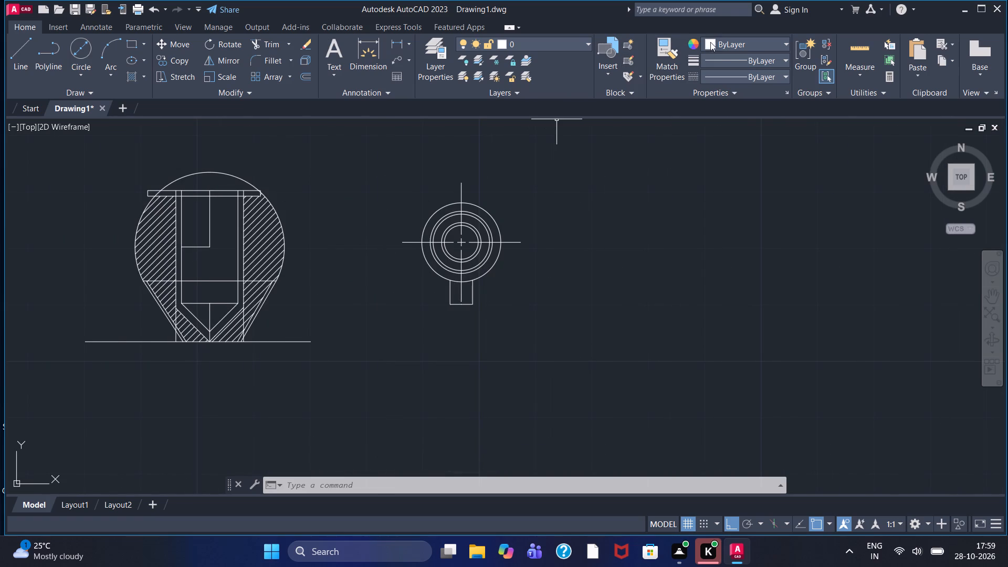
{"action": "left_click", "coordinate": [395, 42]}
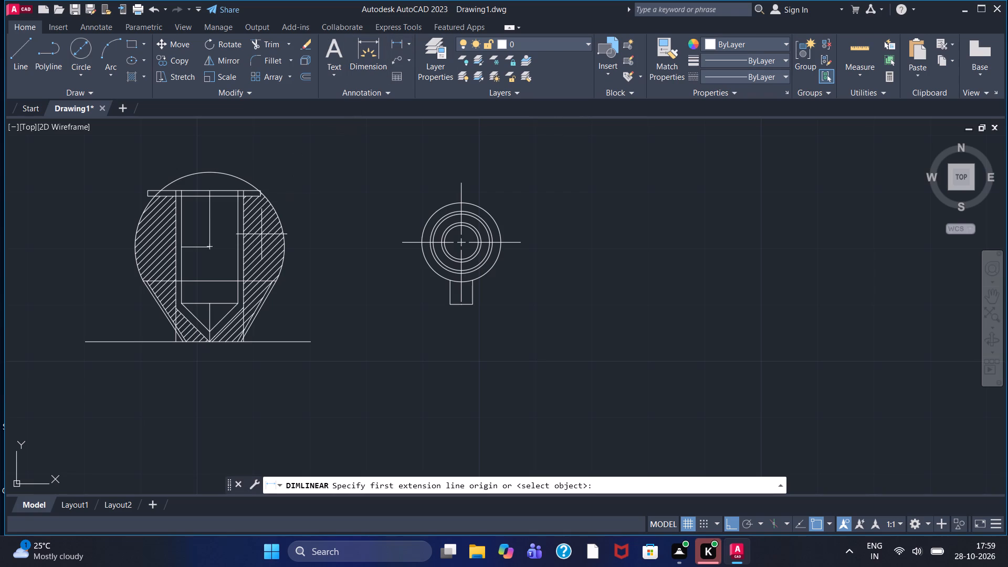
{"action": "left_click", "coordinate": [173, 188]}
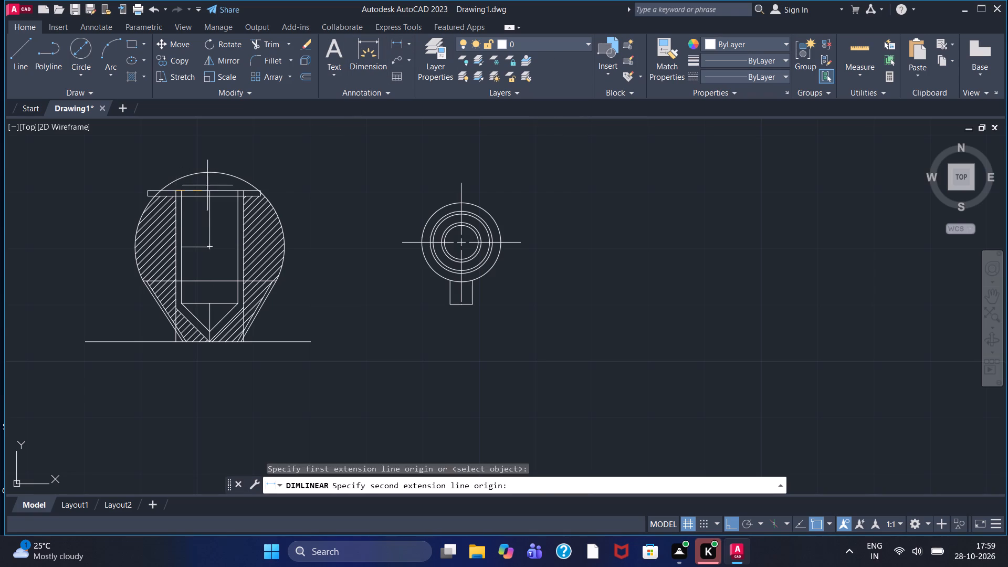
{"action": "left_click", "coordinate": [246, 189]}
{"action": "left_click", "coordinate": [245, 161]}
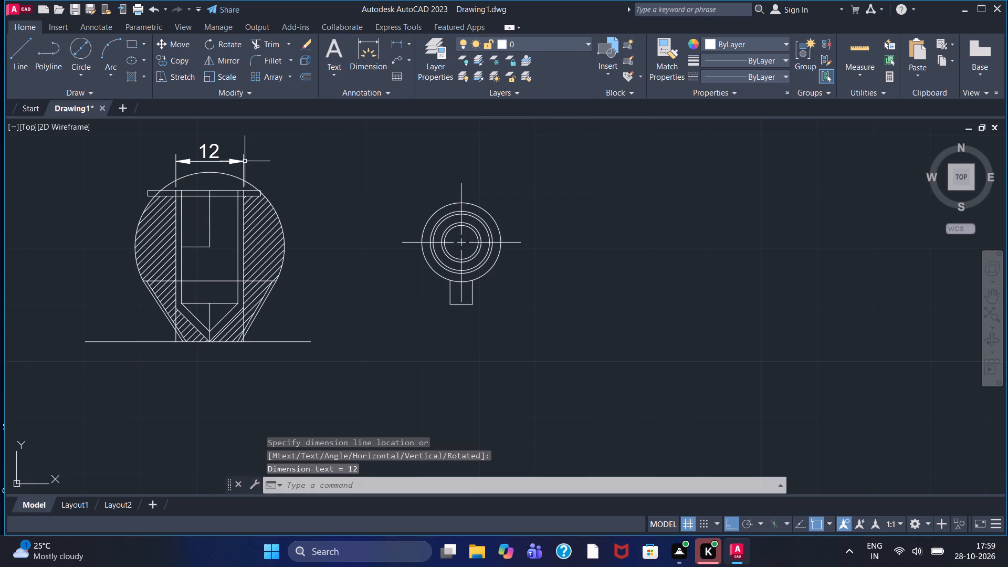
Add a vertical linear dimension from the circles' center to the tab's bottom edge, placed to the right of the view.
{"action": "left_click", "coordinate": [395, 44]}
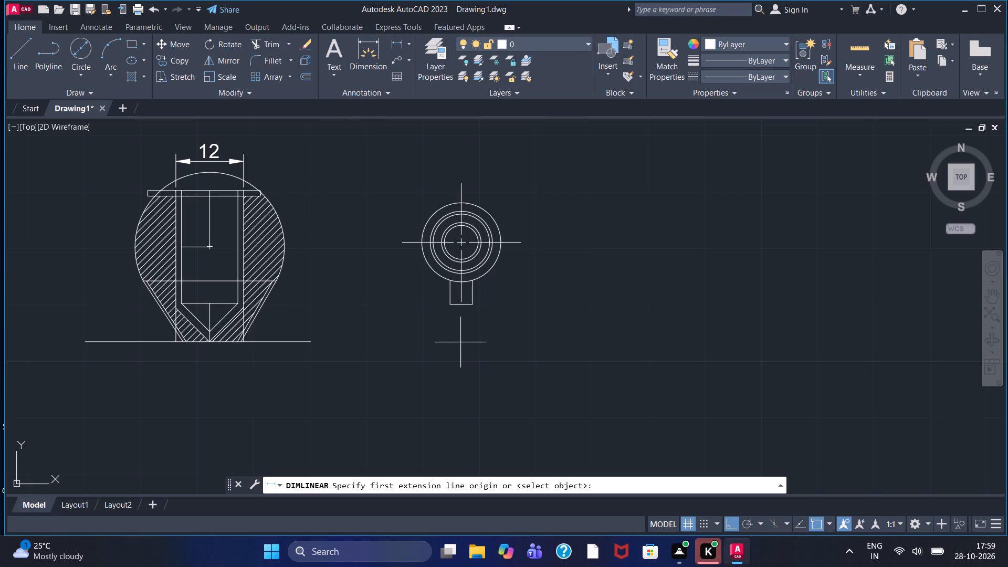
{"action": "left_click", "coordinate": [463, 243]}
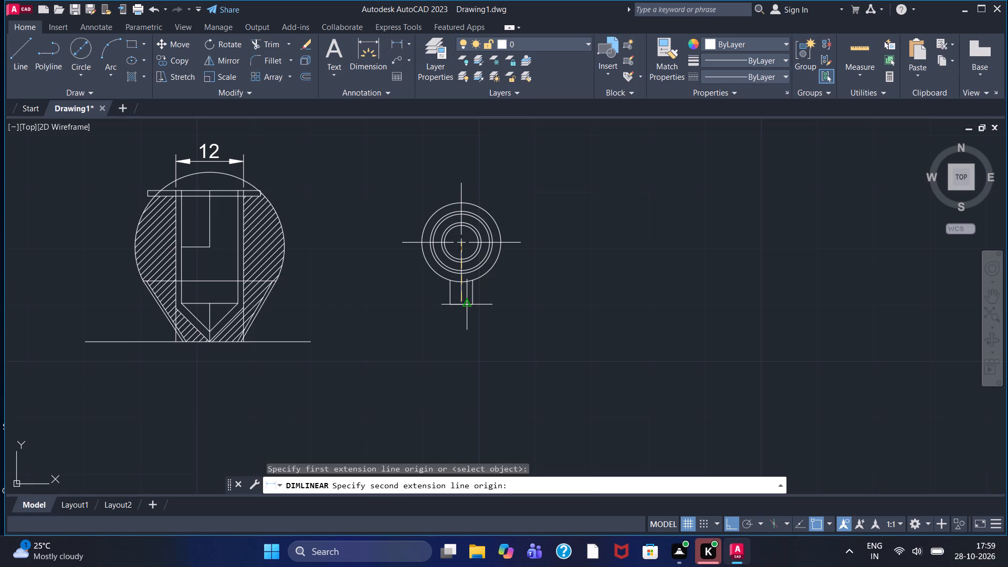
{"action": "left_click", "coordinate": [459, 303]}
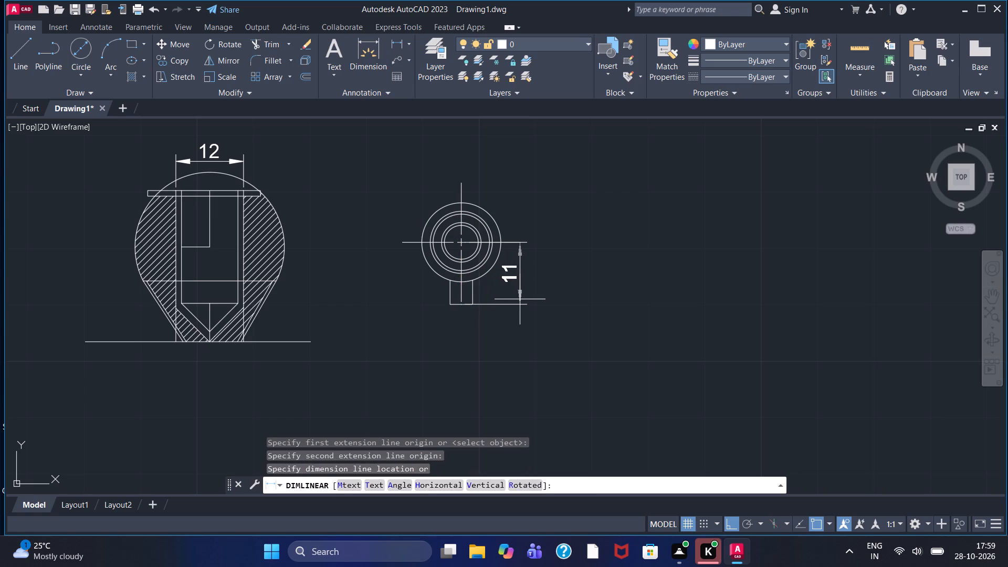
{"action": "left_click", "coordinate": [520, 299]}
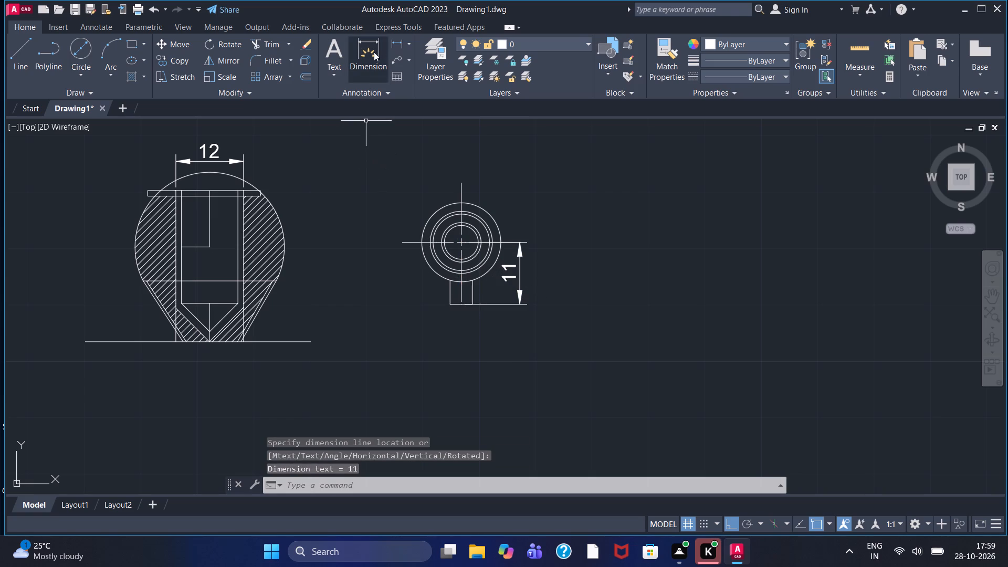
Add a diameter dimension to the outer circle, with its text outside at the upper right.
{"action": "left_click", "coordinate": [407, 46]}
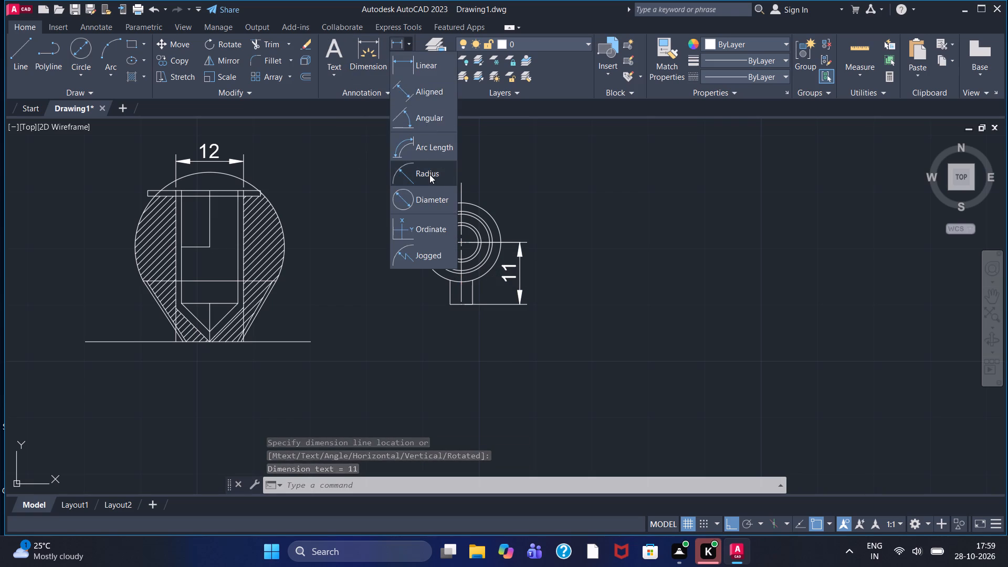
{"action": "left_click", "coordinate": [432, 201]}
{"action": "left_click", "coordinate": [484, 211]}
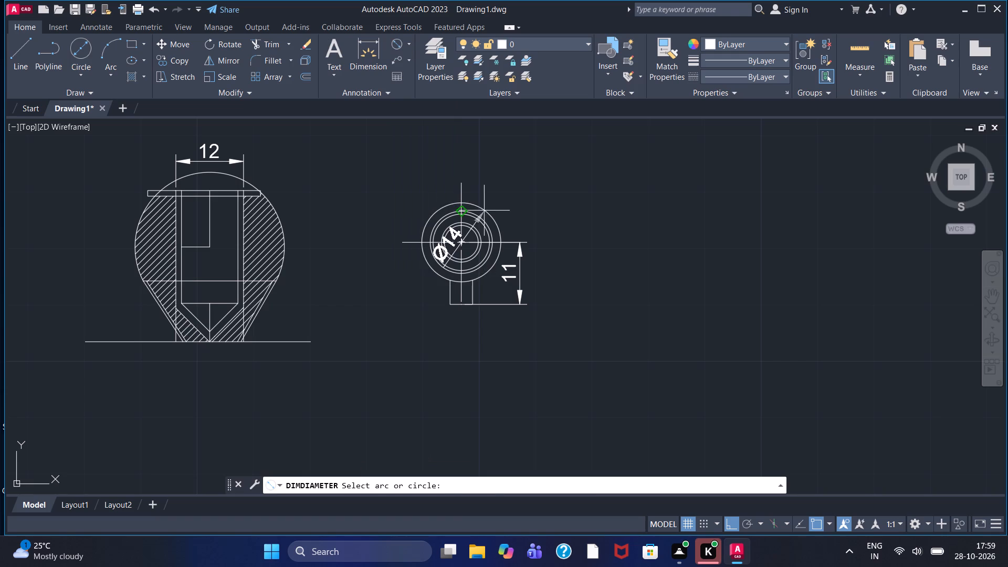
{"action": "left_click", "coordinate": [513, 192]}
Draw two concentric circles of diameters 8 and 4 in the empty space to the right of the dimensioned circle view.
{"action": "scroll", "coordinate": [511, 193], "scroll_direction": "down", "scroll_amount": 1}
{"action": "middle_click_drag", "start_coordinate": [517, 226], "coordinate": [349, 232]}
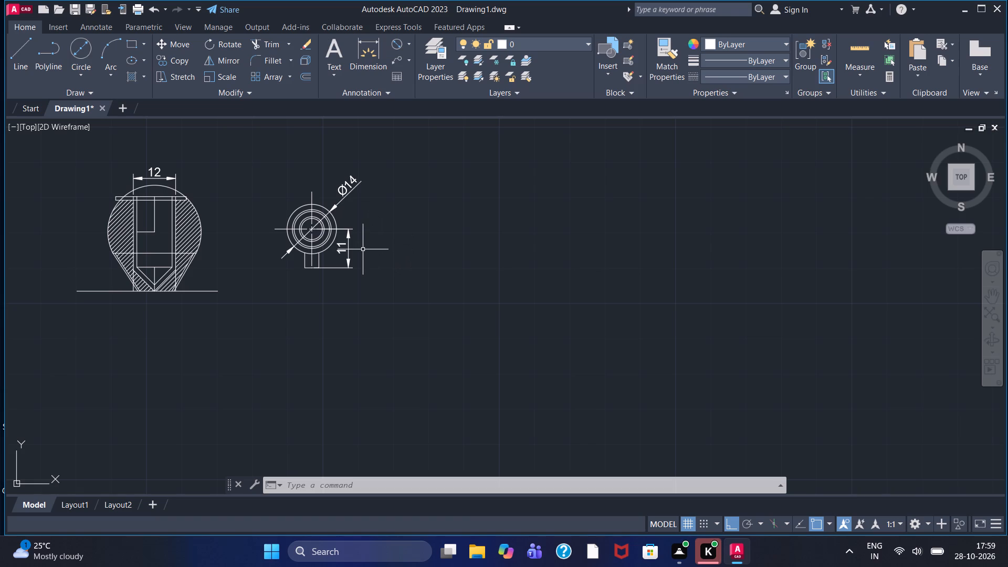
{"action": "left_click", "coordinate": [81, 51]}
{"action": "left_click", "coordinate": [443, 233]}
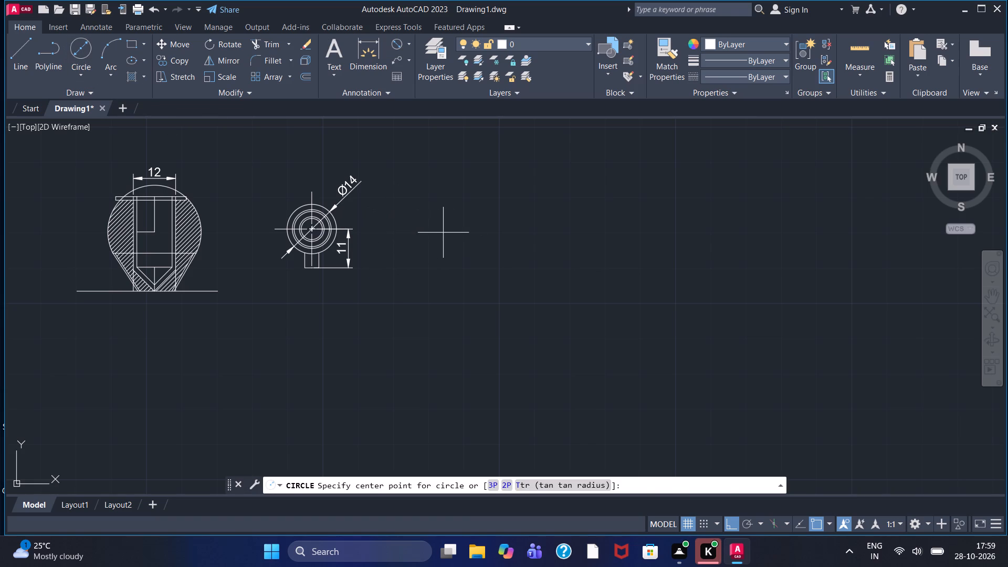
{"action": "key", "text": "8"}
{"action": "key", "text": "Return"}
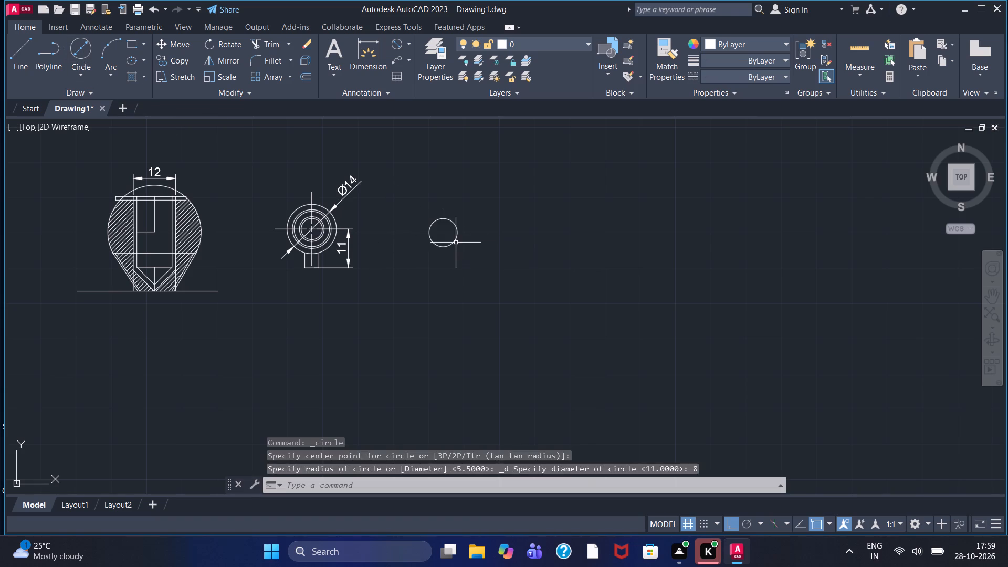
{"action": "scroll", "coordinate": [445, 232], "scroll_direction": "up", "scroll_amount": 2}
{"action": "left_click", "coordinate": [69, 51]}
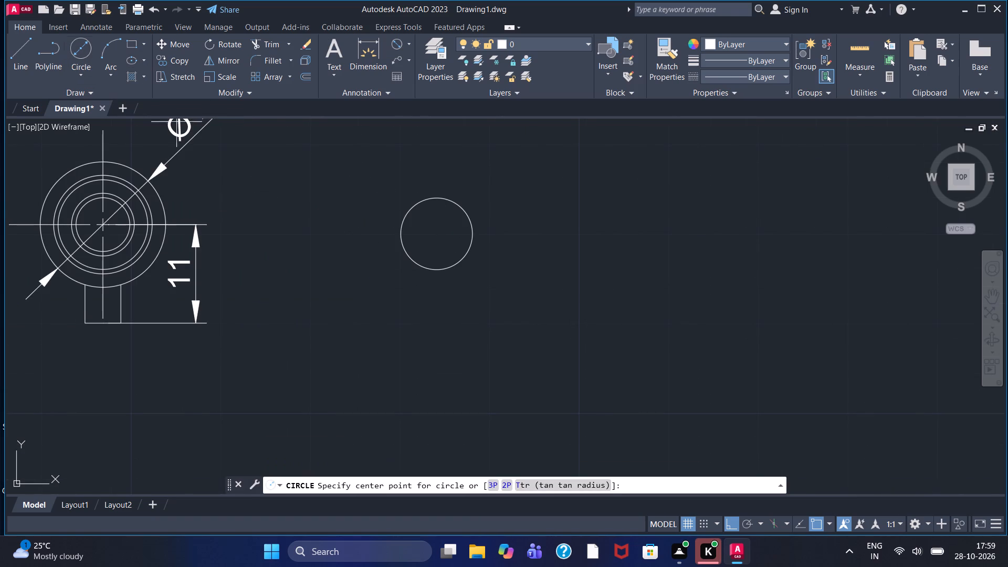
{"action": "left_click", "coordinate": [436, 233]}
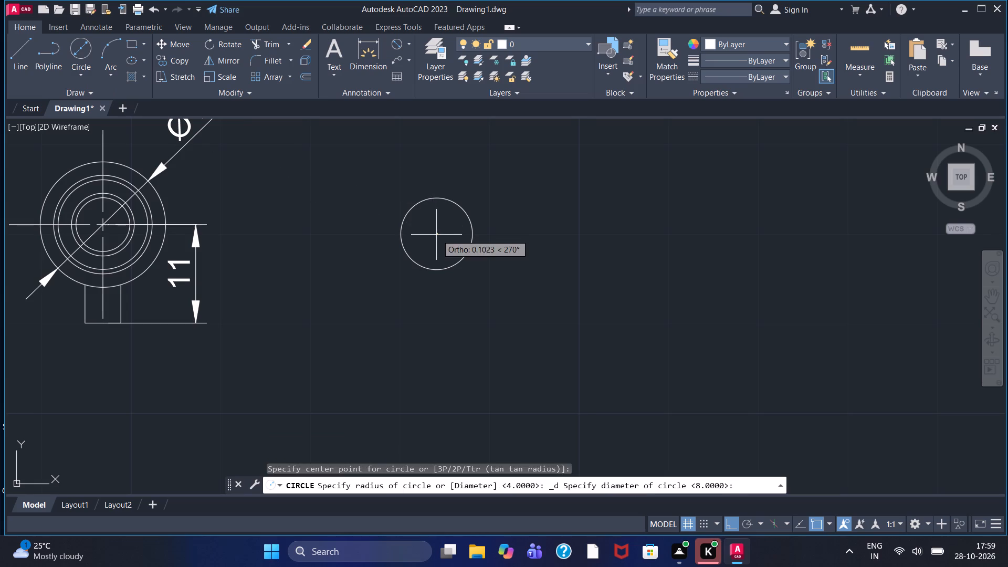
{"action": "key", "text": "4"}
{"action": "key", "text": "Return"}
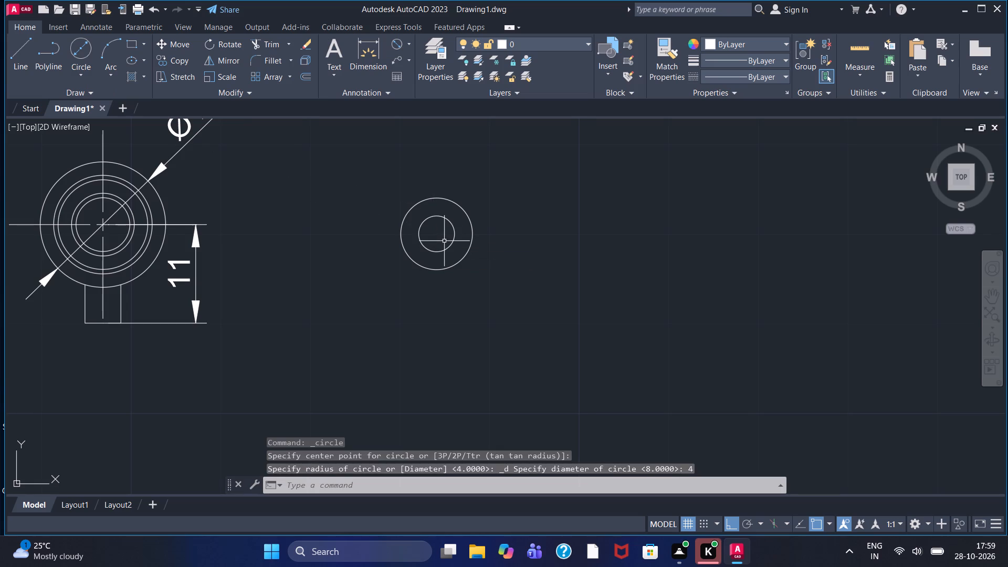
{"action": "key", "text": "Escape"}
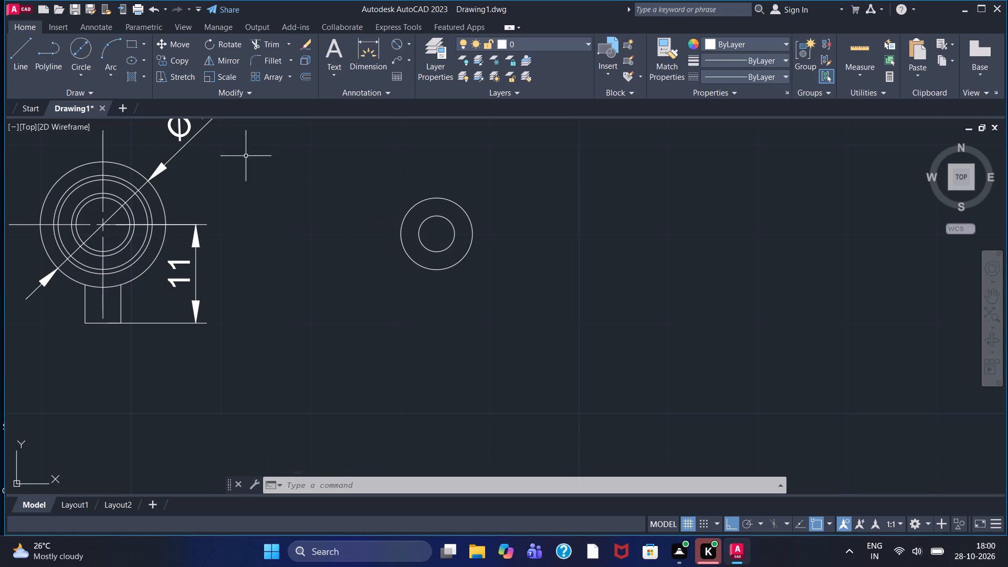
Add a circle of diameter 16 at the same center as the 8 and 4 diameter circles.
{"action": "left_click", "coordinate": [77, 47]}
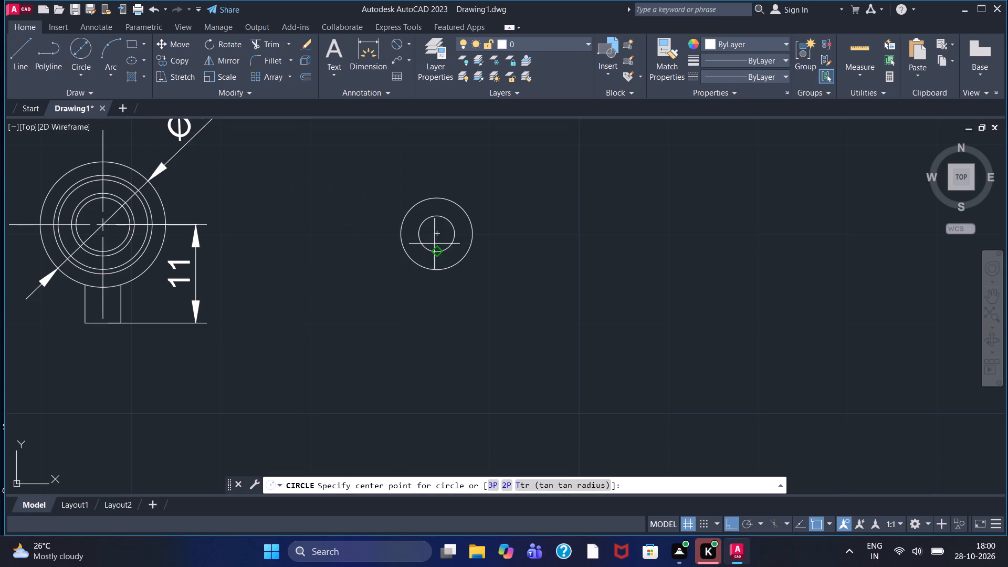
{"action": "left_click", "coordinate": [437, 231]}
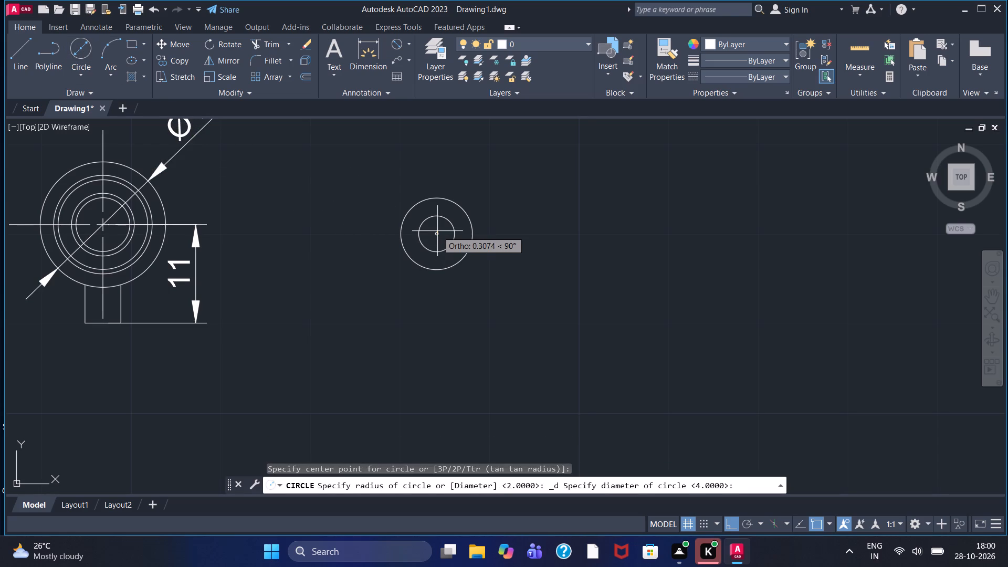
{"action": "key", "text": "1"}
{"action": "key", "text": "6"}
{"action": "key", "text": "Return"}
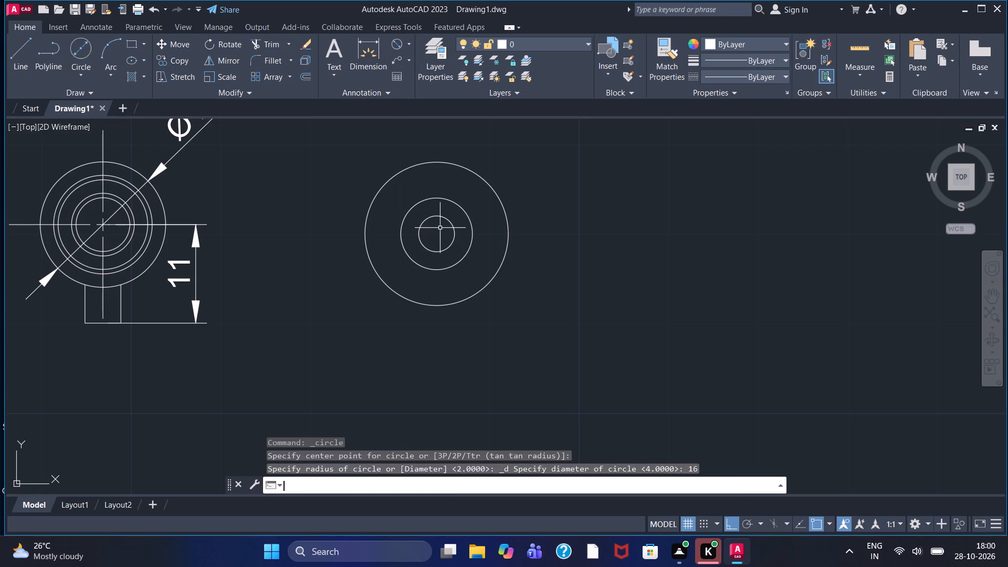
{"action": "key", "text": "Escape"}
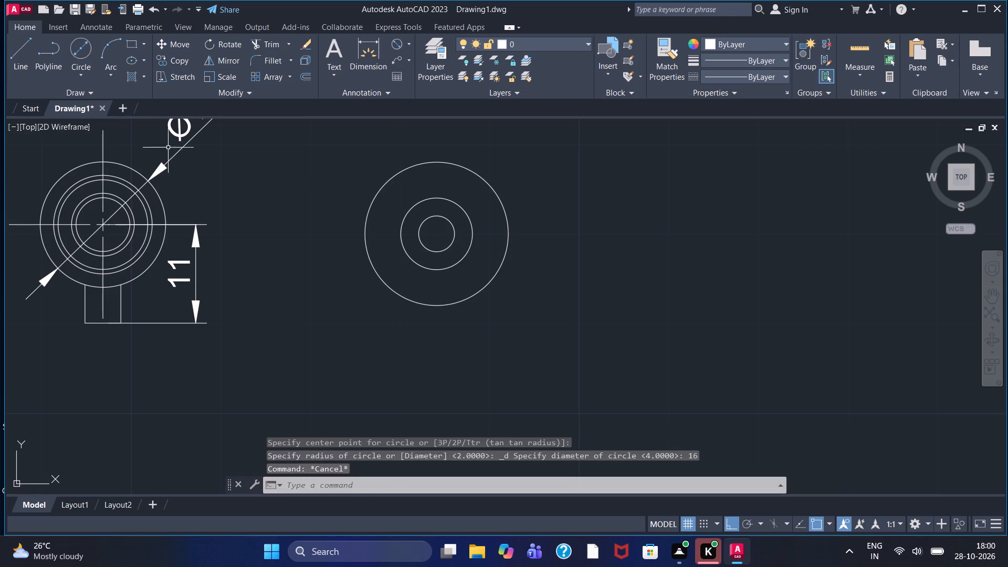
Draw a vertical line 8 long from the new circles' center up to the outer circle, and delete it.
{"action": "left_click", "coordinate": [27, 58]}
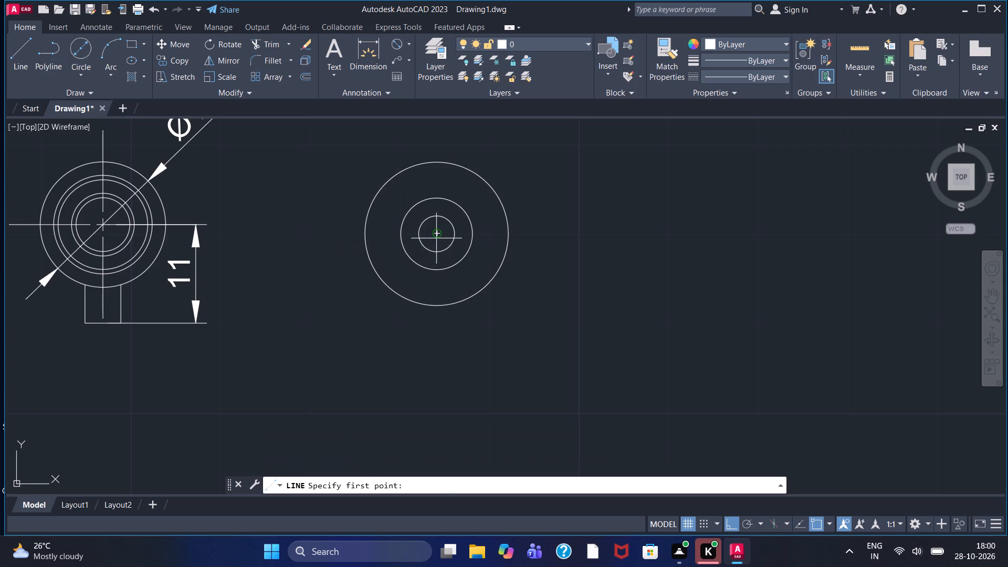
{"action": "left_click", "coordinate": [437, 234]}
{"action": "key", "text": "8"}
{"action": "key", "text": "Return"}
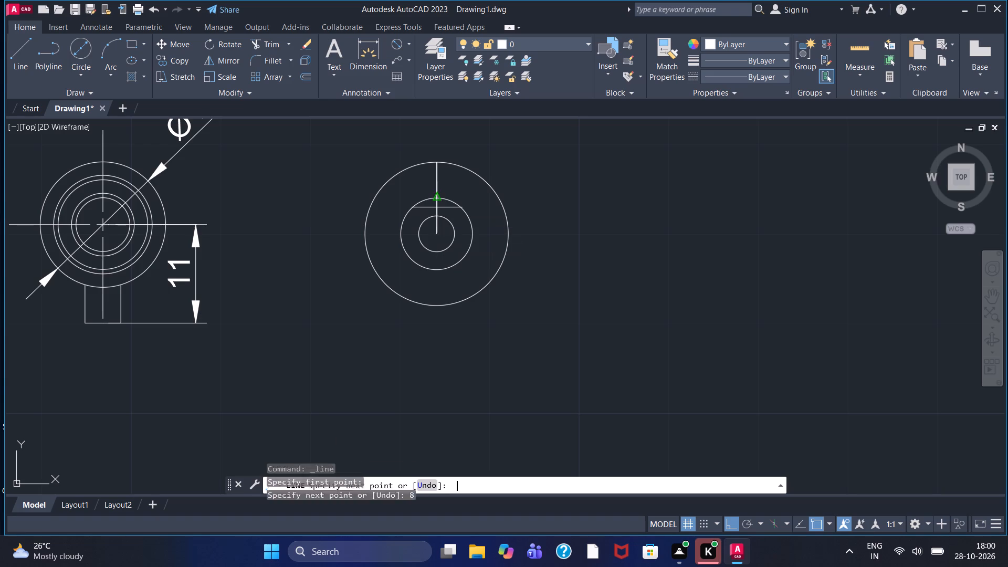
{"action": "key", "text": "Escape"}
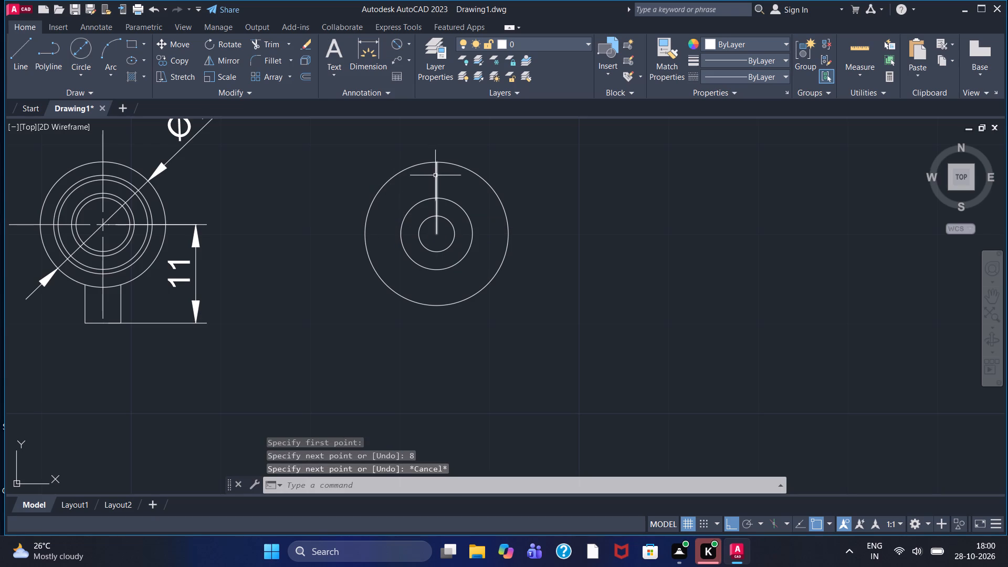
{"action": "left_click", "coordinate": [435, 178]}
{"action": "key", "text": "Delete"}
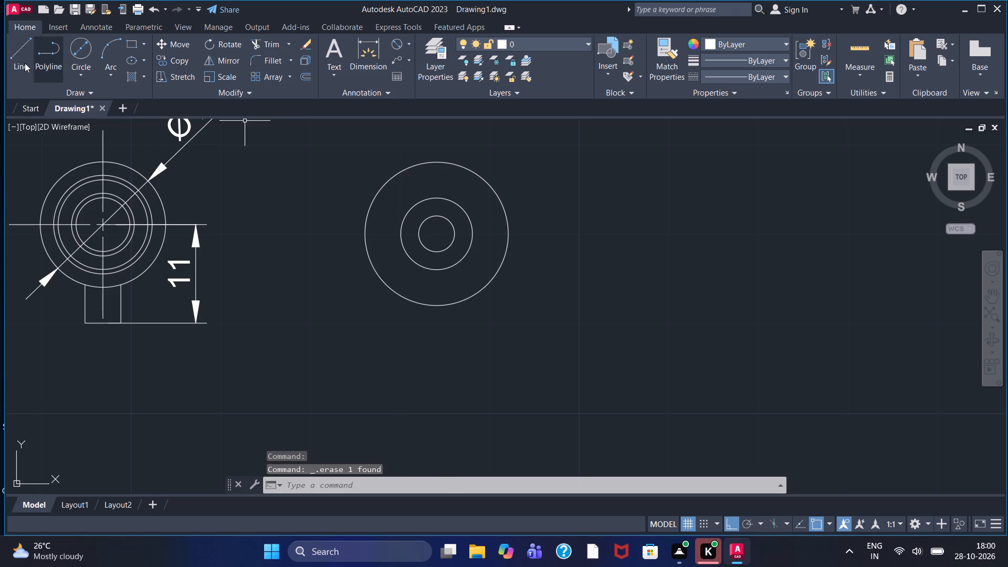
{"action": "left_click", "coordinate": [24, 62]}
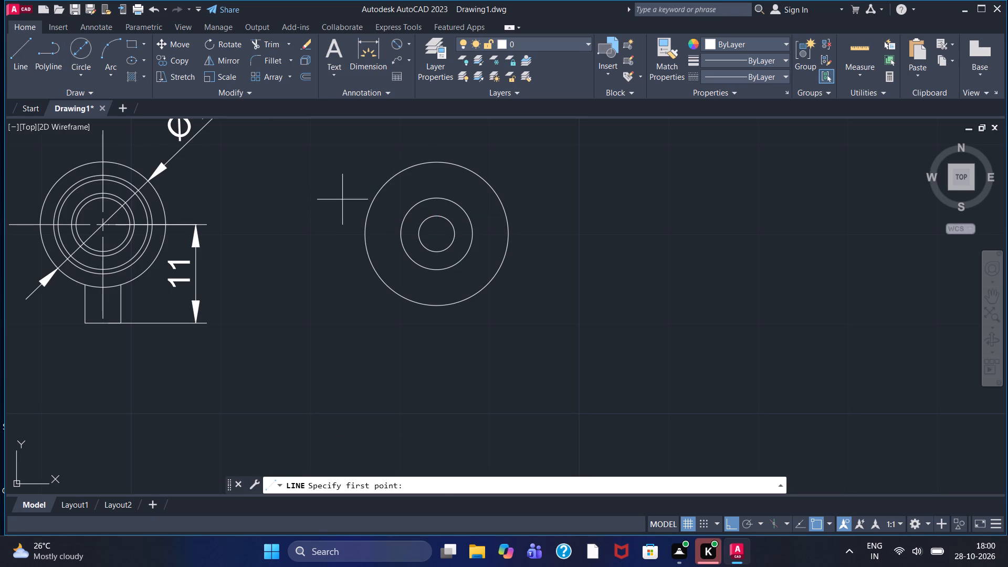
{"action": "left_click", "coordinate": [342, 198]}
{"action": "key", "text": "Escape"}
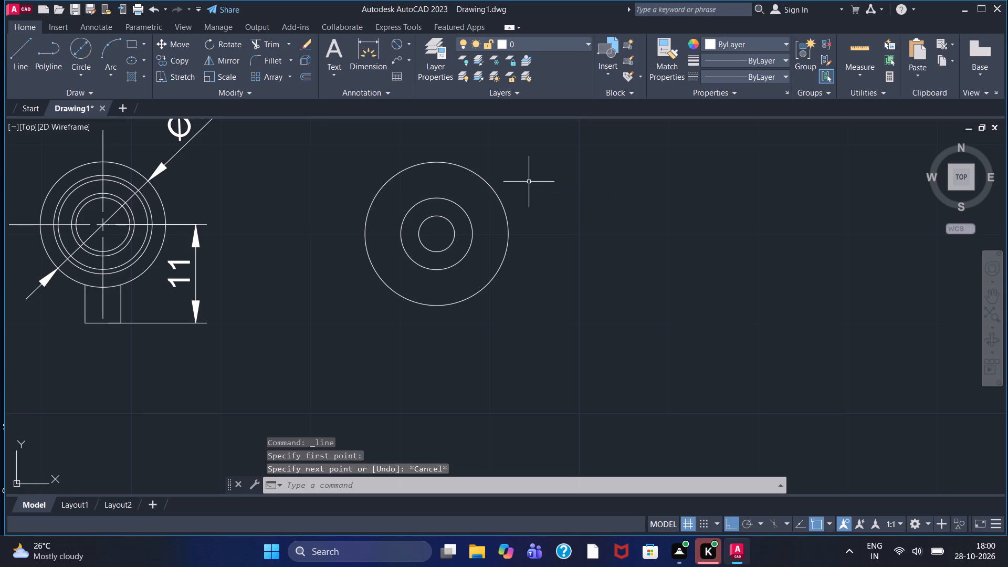
Draw connected lines: about 25 horizontally across the outer circle's upper part, about 13 down outside it, and back across its lower part.
{"action": "left_click", "coordinate": [31, 57]}
{"action": "left_click", "coordinate": [325, 176]}
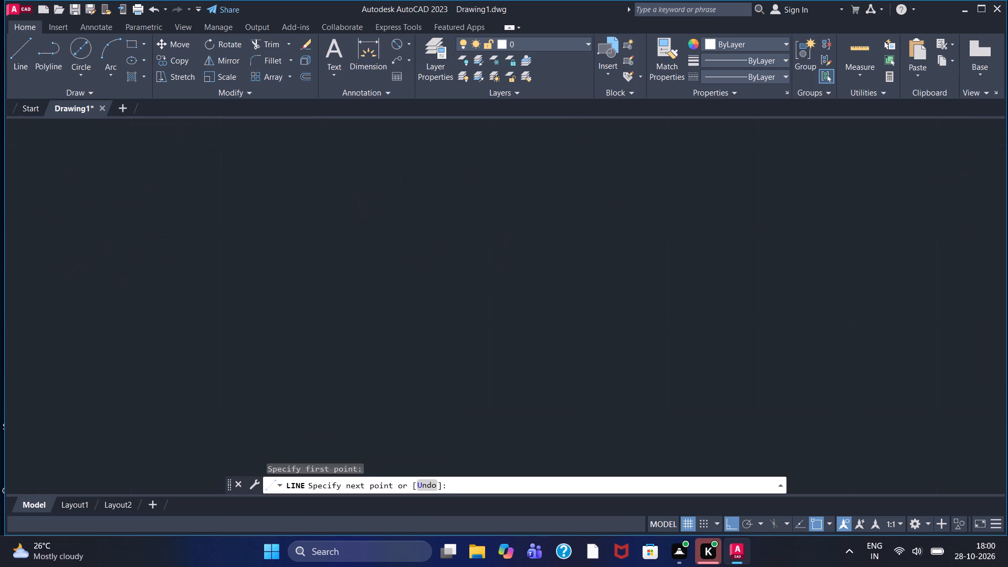
{"action": "left_click", "coordinate": [552, 179]}
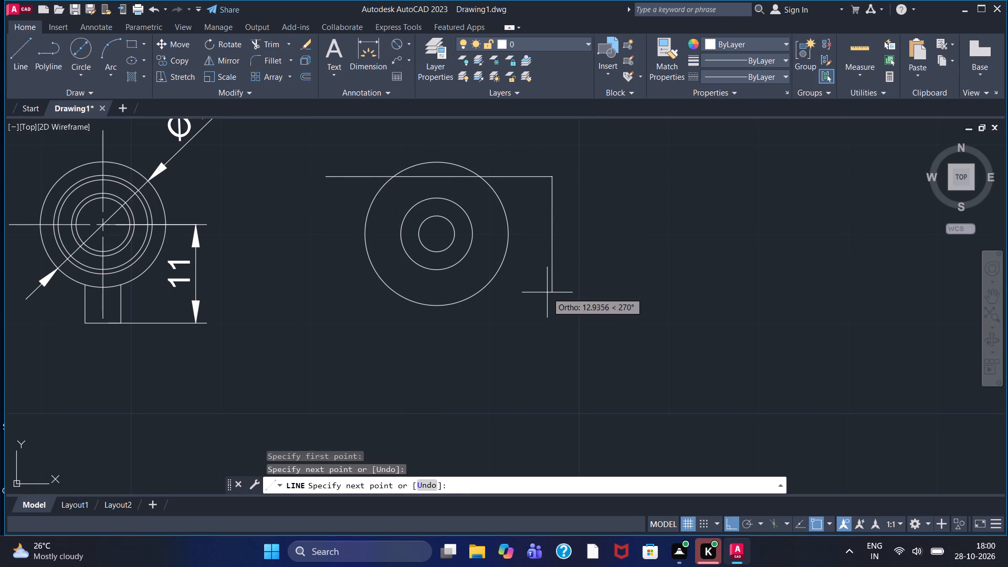
{"action": "left_click", "coordinate": [547, 292]}
{"action": "left_click", "coordinate": [343, 296]}
{"action": "key", "text": "Escape"}
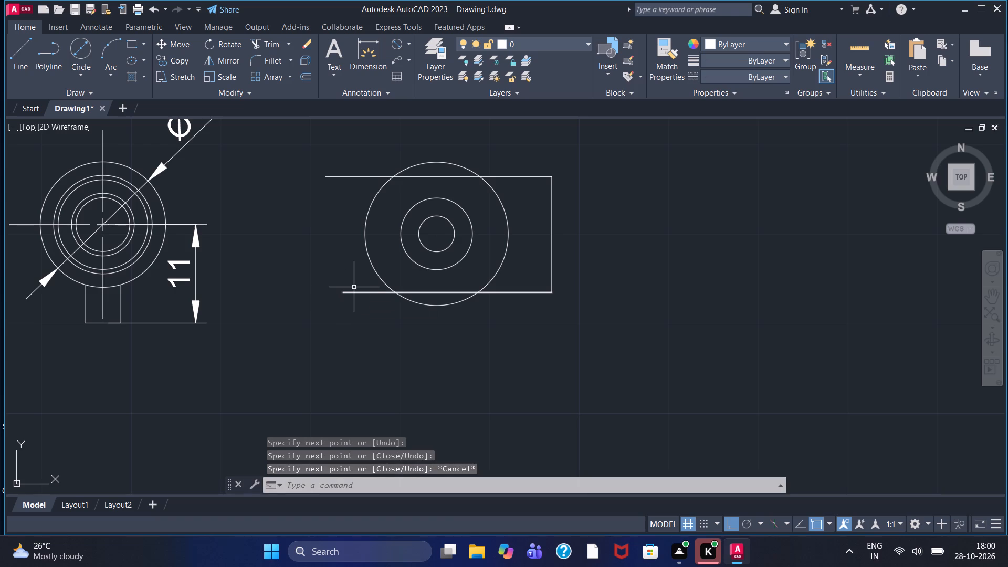
Trim the lines outside the outer circle, leaving two horizontal chords across its upper and lower parts.
{"action": "left_click", "coordinate": [261, 40]}
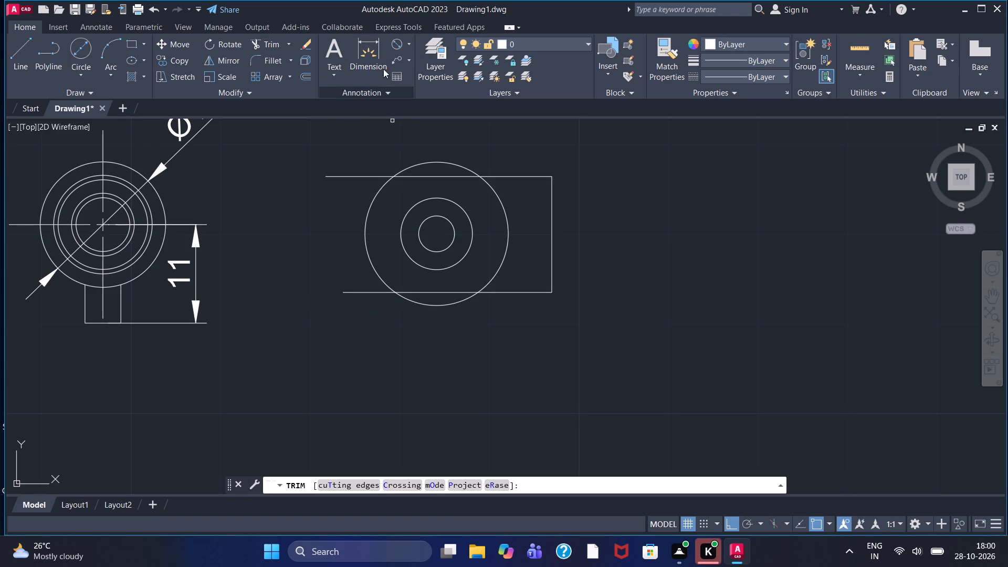
{"action": "left_click", "coordinate": [342, 178]}
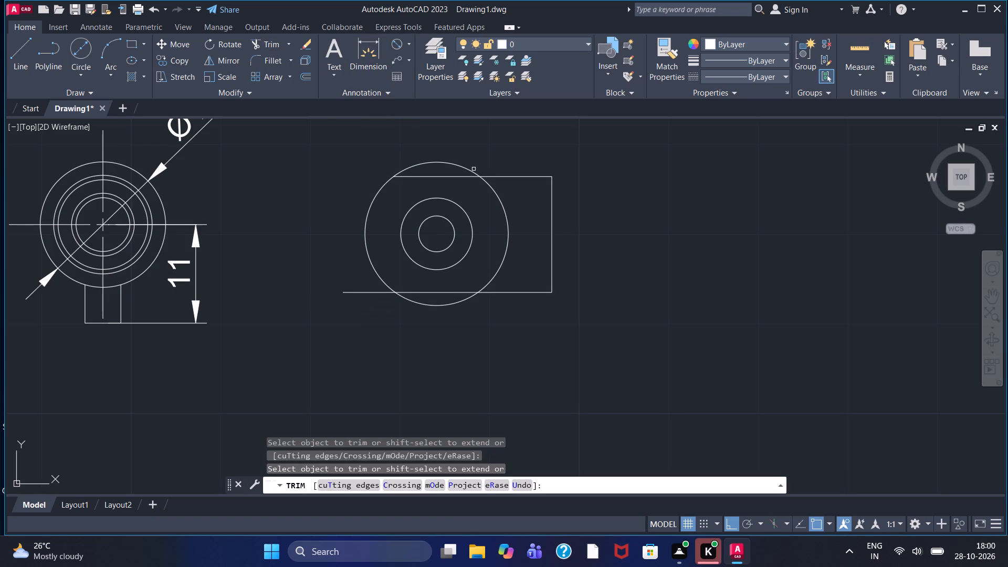
{"action": "left_click", "coordinate": [501, 177]}
{"action": "left_click", "coordinate": [551, 199]}
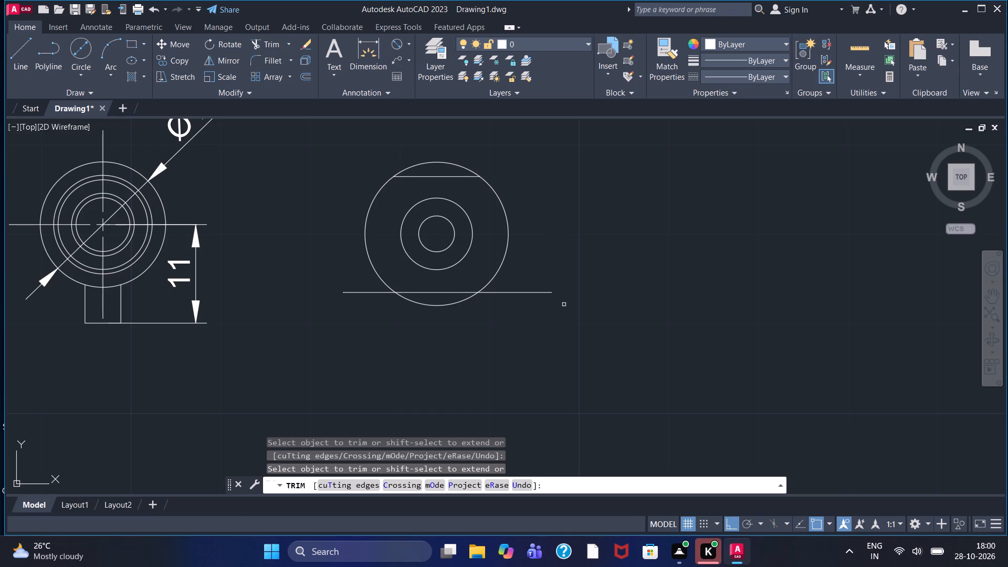
{"action": "left_click", "coordinate": [551, 293]}
{"action": "left_click", "coordinate": [356, 294]}
Add a vertical linear dimension from the circles' center to the upper chord, placed outside the circle on its left side.
{"action": "left_click", "coordinate": [408, 45]}
{"action": "left_click", "coordinate": [406, 58]}
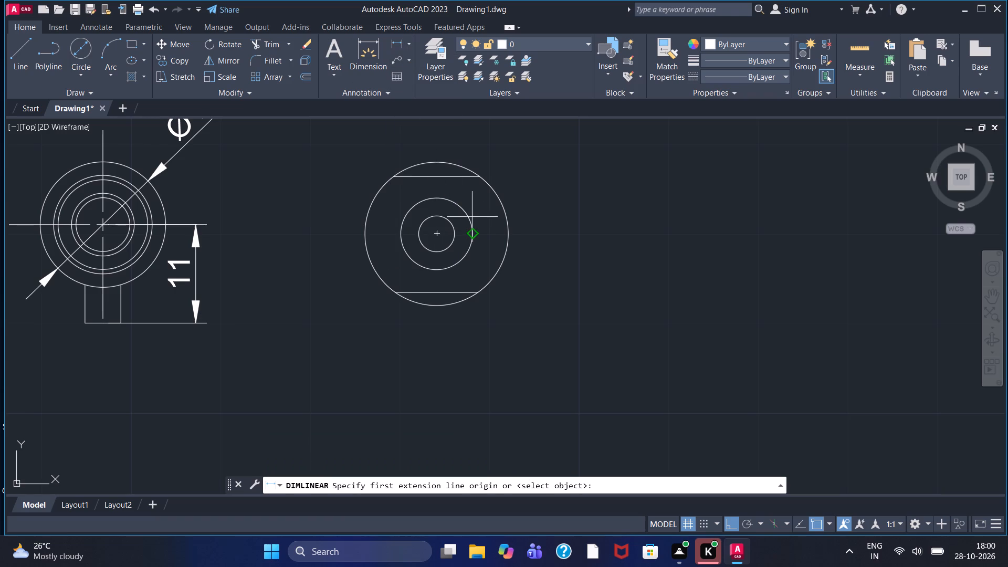
{"action": "left_click", "coordinate": [439, 232]}
{"action": "left_click_drag", "start_coordinate": [435, 180], "coordinate": [429, 180]}
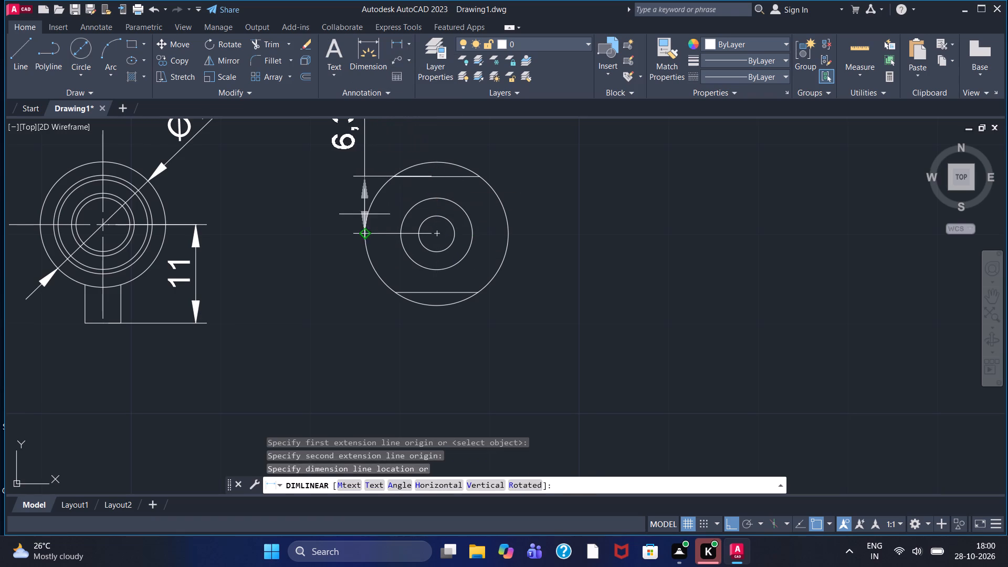
{"action": "left_click", "coordinate": [341, 229]}
{"action": "scroll", "coordinate": [341, 228], "scroll_direction": "down", "scroll_amount": 1}
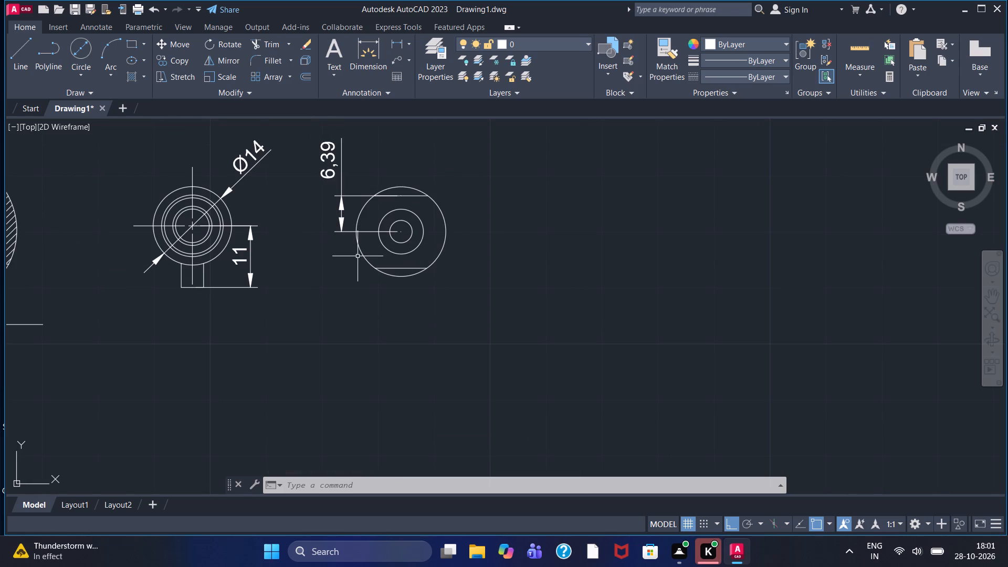
Add a diameter dimension to the innermost circle, with its text outside at the upper right of the view.
{"action": "left_click", "coordinate": [412, 46]}
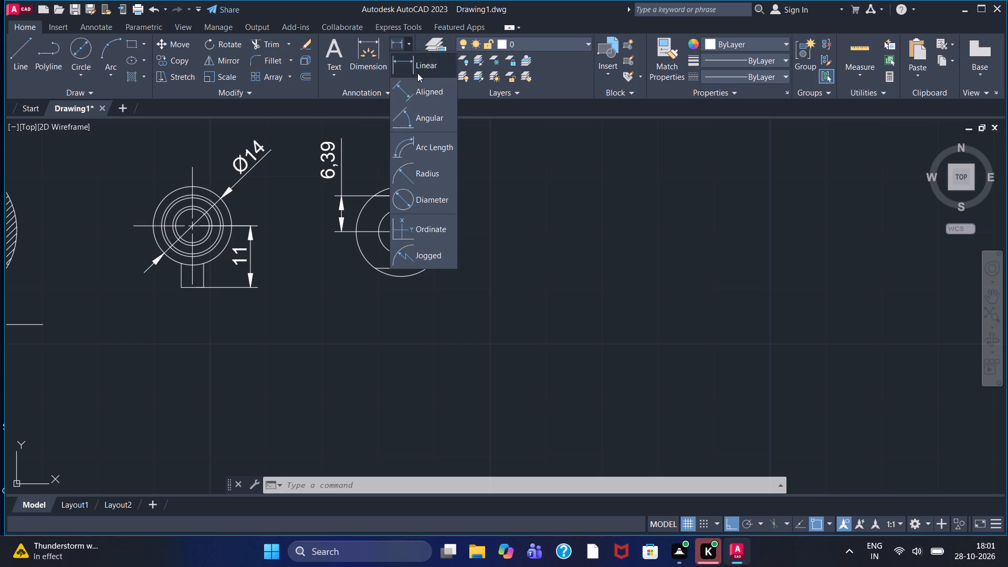
{"action": "left_click", "coordinate": [434, 169]}
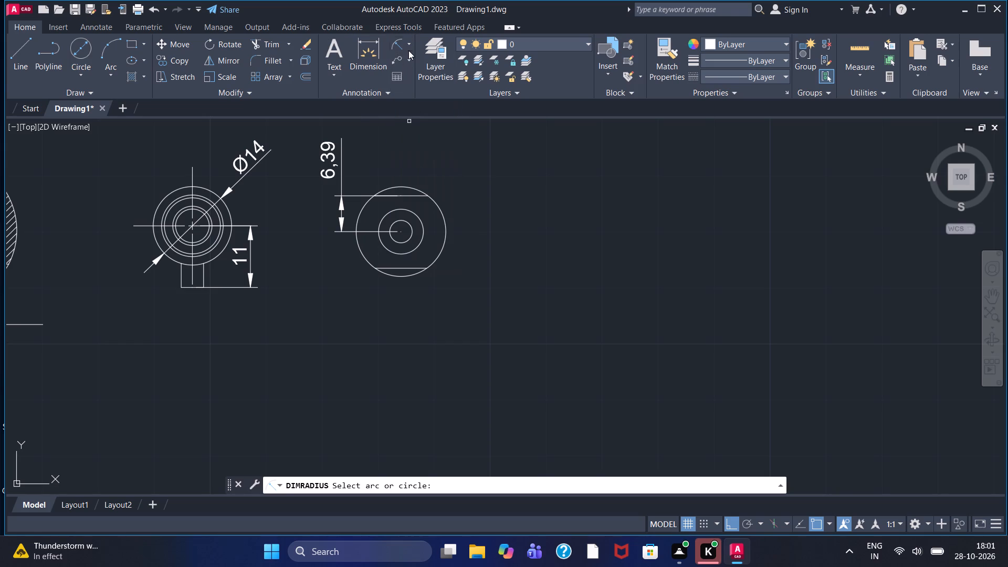
{"action": "left_click", "coordinate": [408, 50]}
{"action": "left_click", "coordinate": [433, 199]}
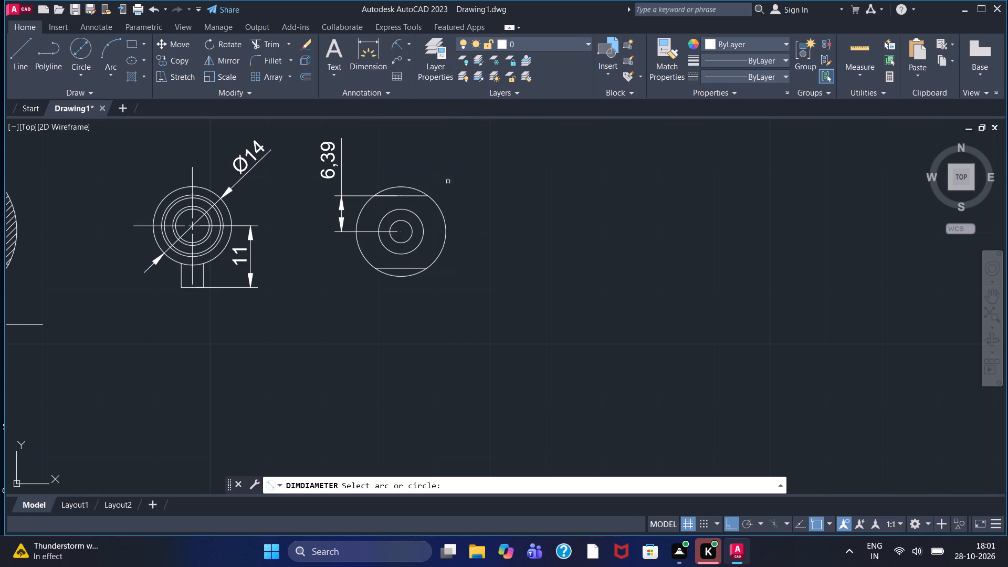
{"action": "left_click", "coordinate": [410, 228]}
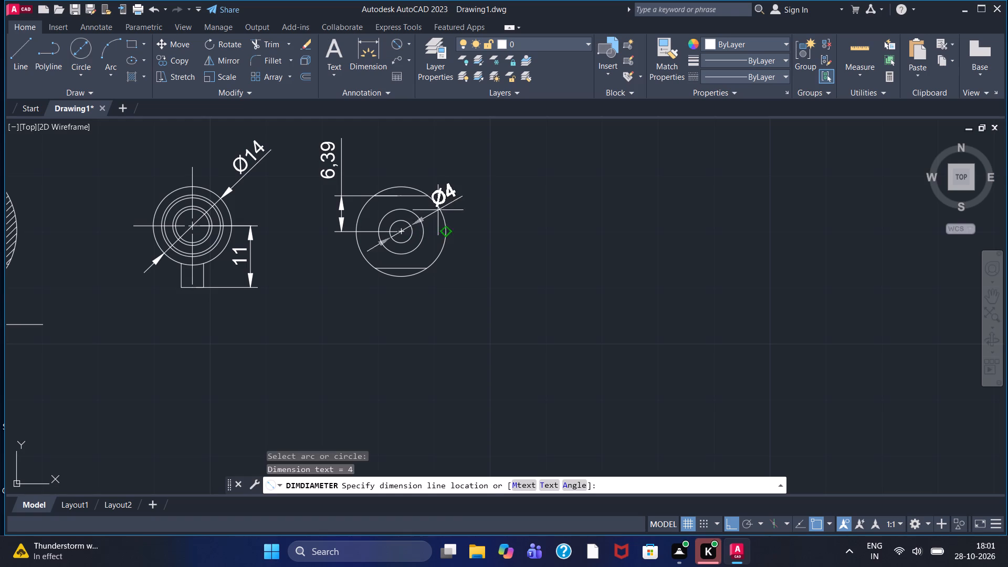
{"action": "left_click", "coordinate": [475, 196]}
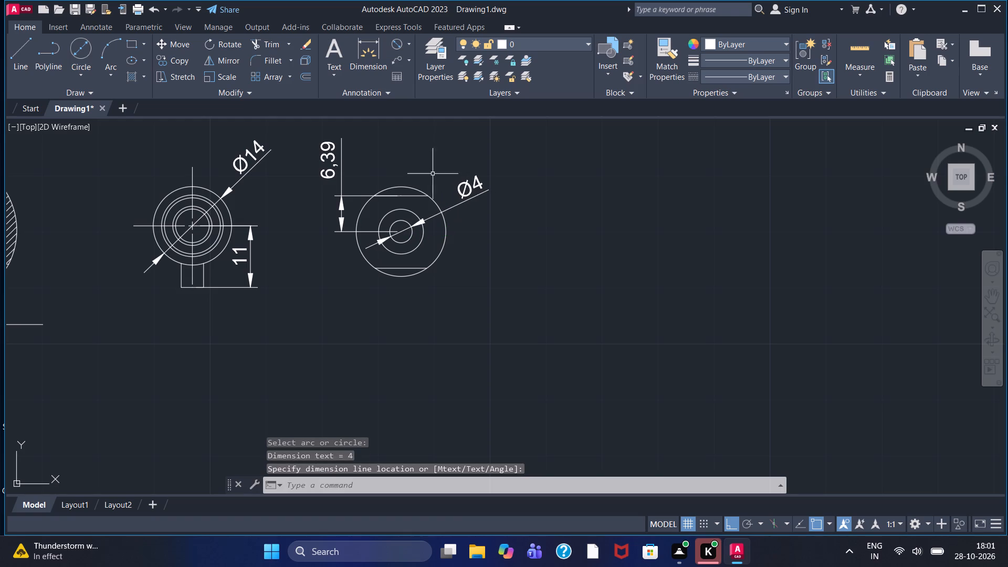
Add radius dimensions to the middle and outer circles, with their text above the view.
{"action": "left_click", "coordinate": [89, 73]}
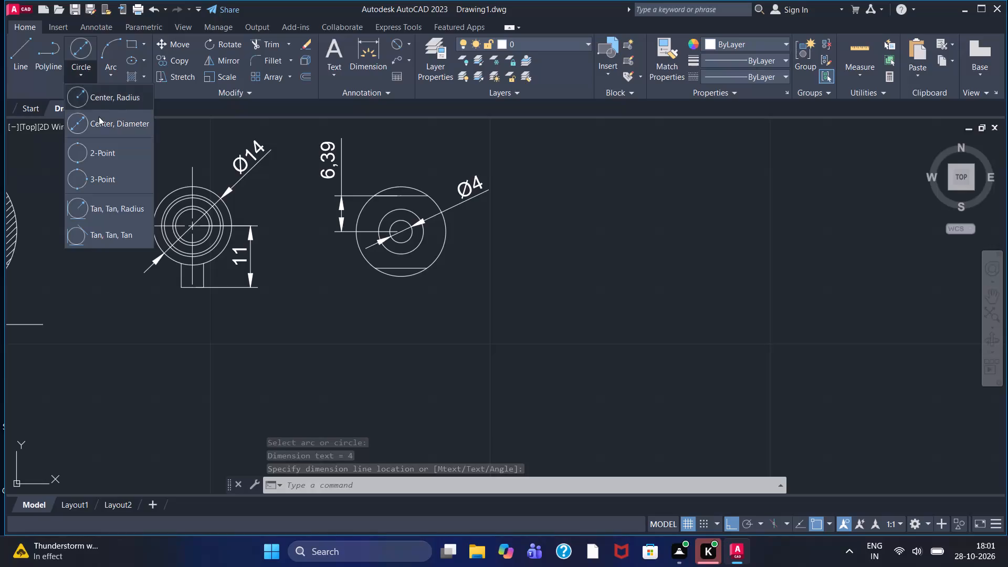
{"action": "left_click", "coordinate": [411, 44]}
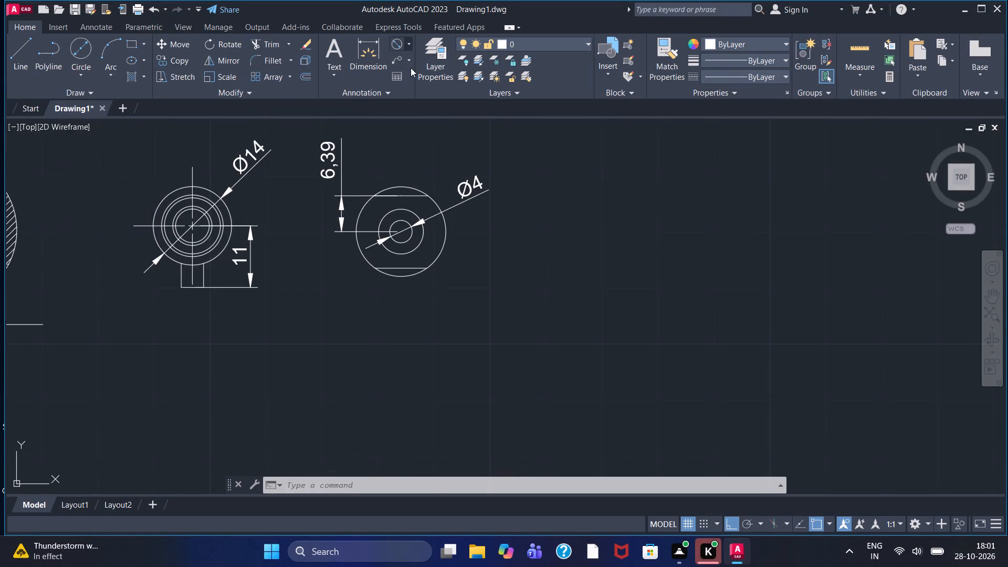
{"action": "left_click", "coordinate": [418, 170]}
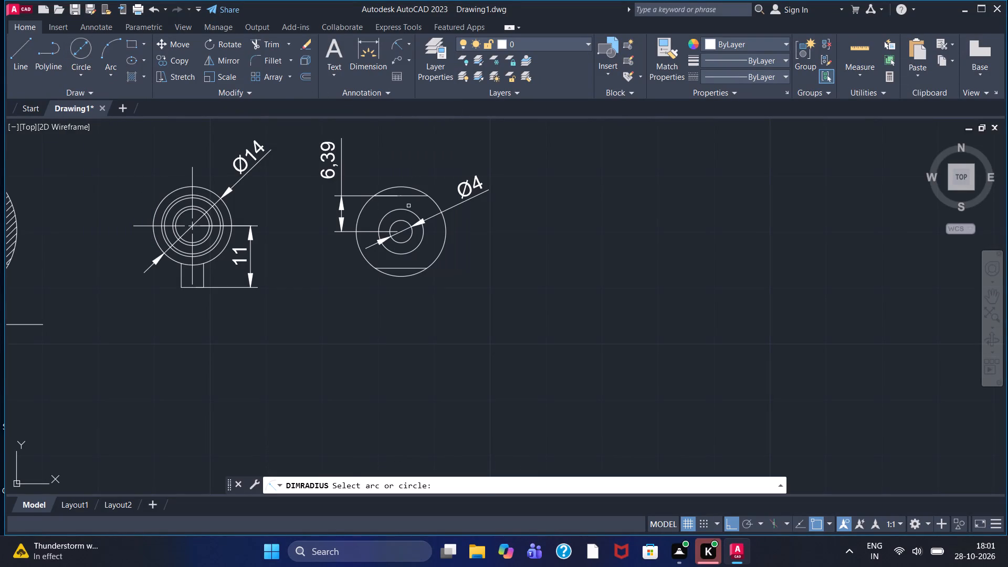
{"action": "left_click", "coordinate": [408, 211]}
{"action": "left_click", "coordinate": [438, 165]}
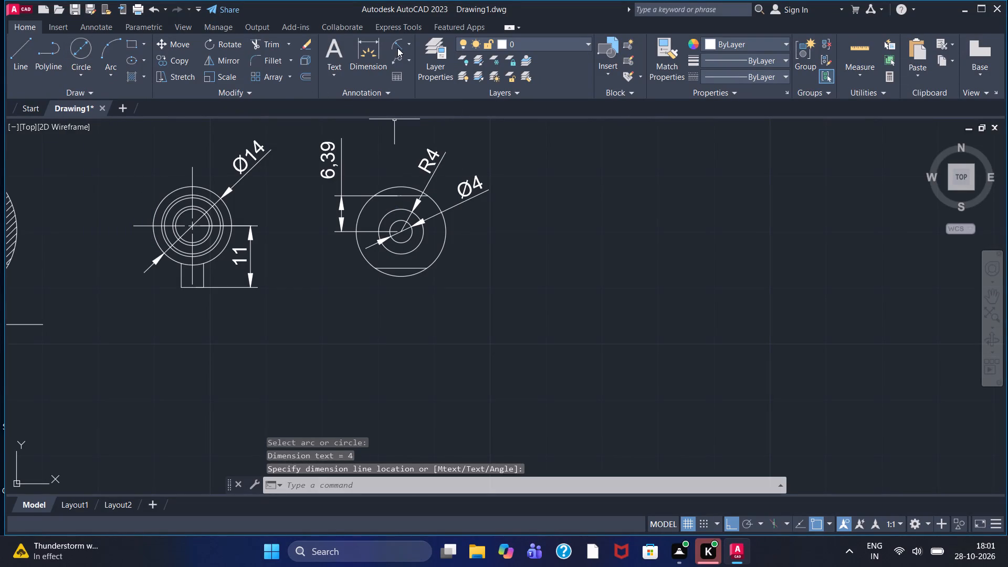
{"action": "left_click", "coordinate": [397, 46]}
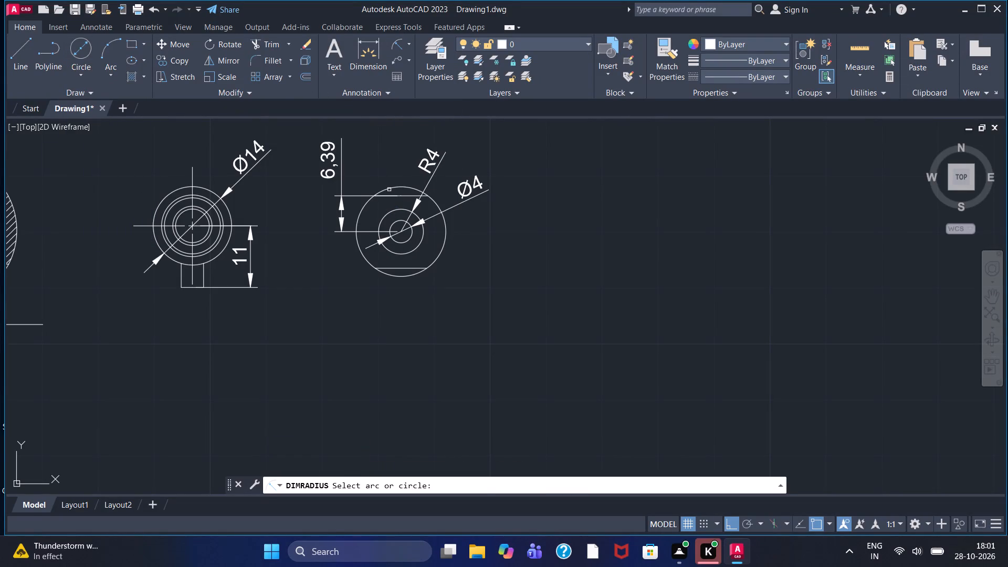
{"action": "left_click", "coordinate": [389, 190]}
{"action": "left_click", "coordinate": [398, 166]}
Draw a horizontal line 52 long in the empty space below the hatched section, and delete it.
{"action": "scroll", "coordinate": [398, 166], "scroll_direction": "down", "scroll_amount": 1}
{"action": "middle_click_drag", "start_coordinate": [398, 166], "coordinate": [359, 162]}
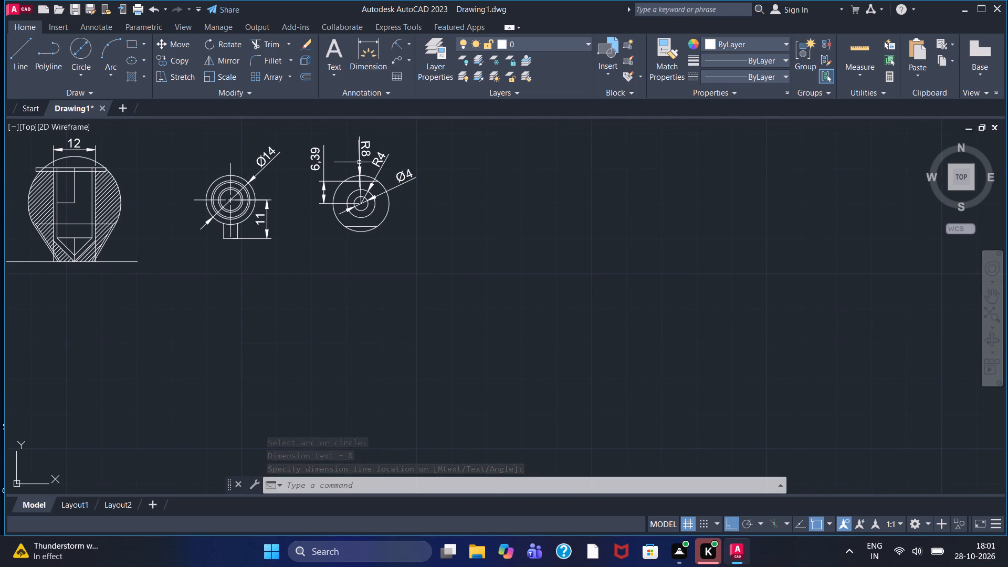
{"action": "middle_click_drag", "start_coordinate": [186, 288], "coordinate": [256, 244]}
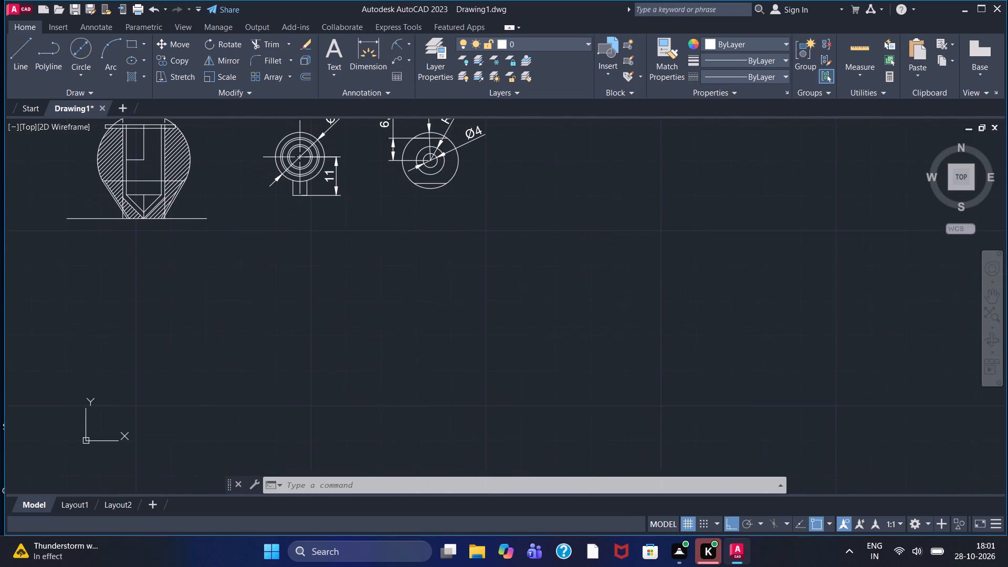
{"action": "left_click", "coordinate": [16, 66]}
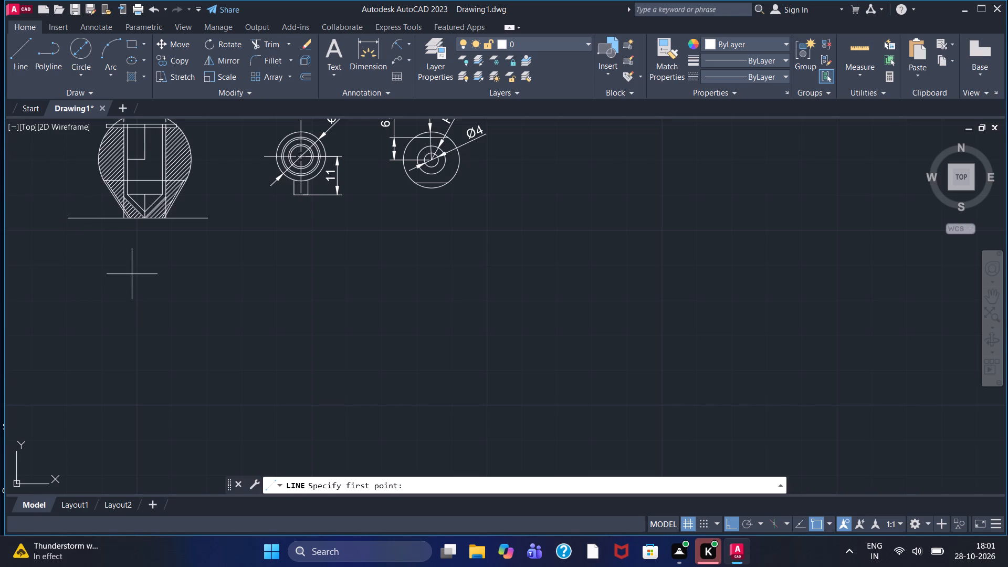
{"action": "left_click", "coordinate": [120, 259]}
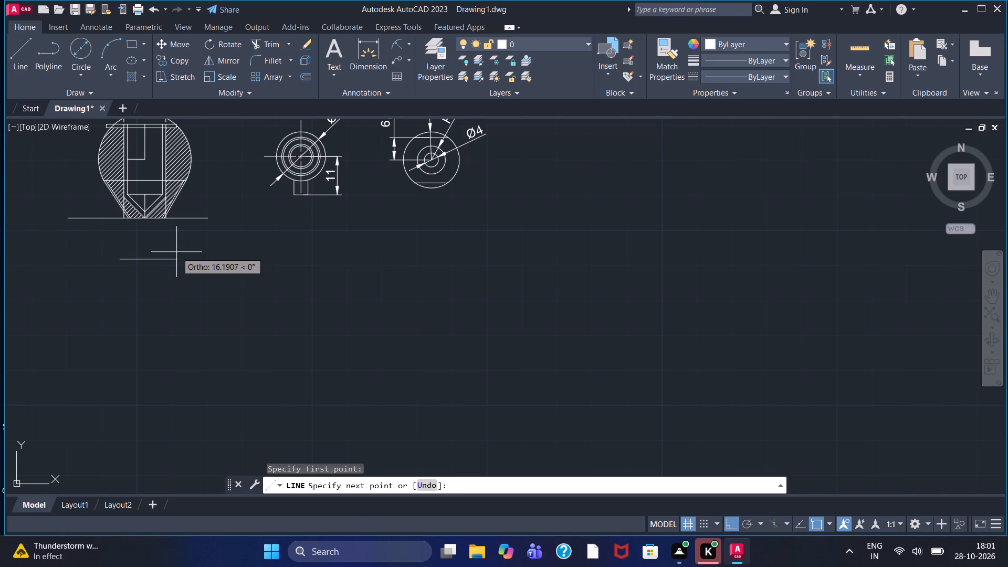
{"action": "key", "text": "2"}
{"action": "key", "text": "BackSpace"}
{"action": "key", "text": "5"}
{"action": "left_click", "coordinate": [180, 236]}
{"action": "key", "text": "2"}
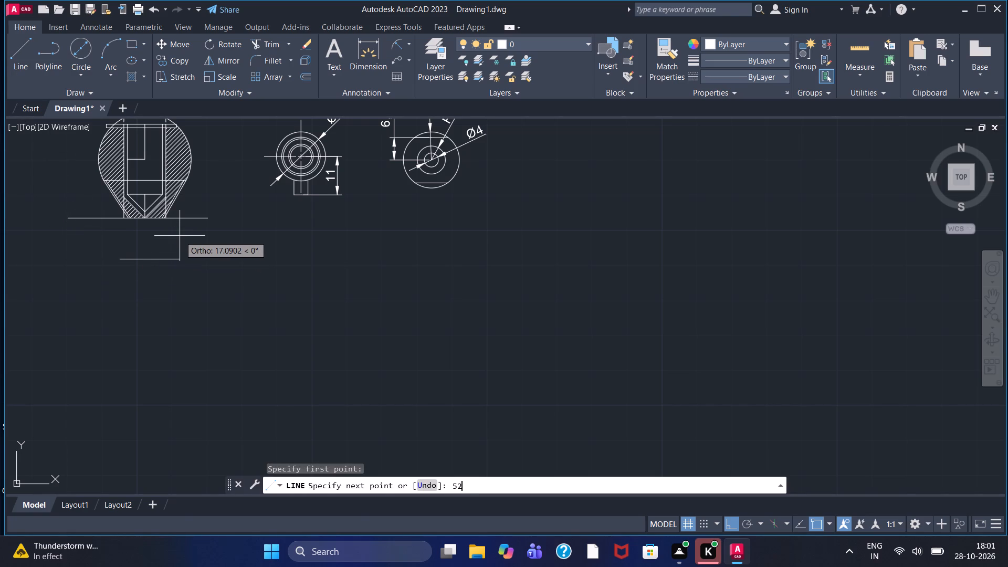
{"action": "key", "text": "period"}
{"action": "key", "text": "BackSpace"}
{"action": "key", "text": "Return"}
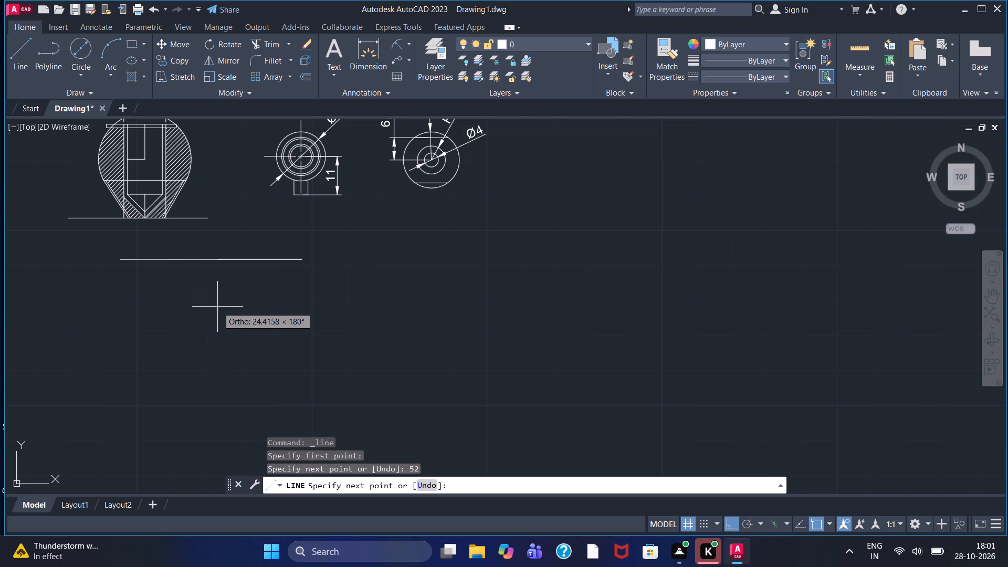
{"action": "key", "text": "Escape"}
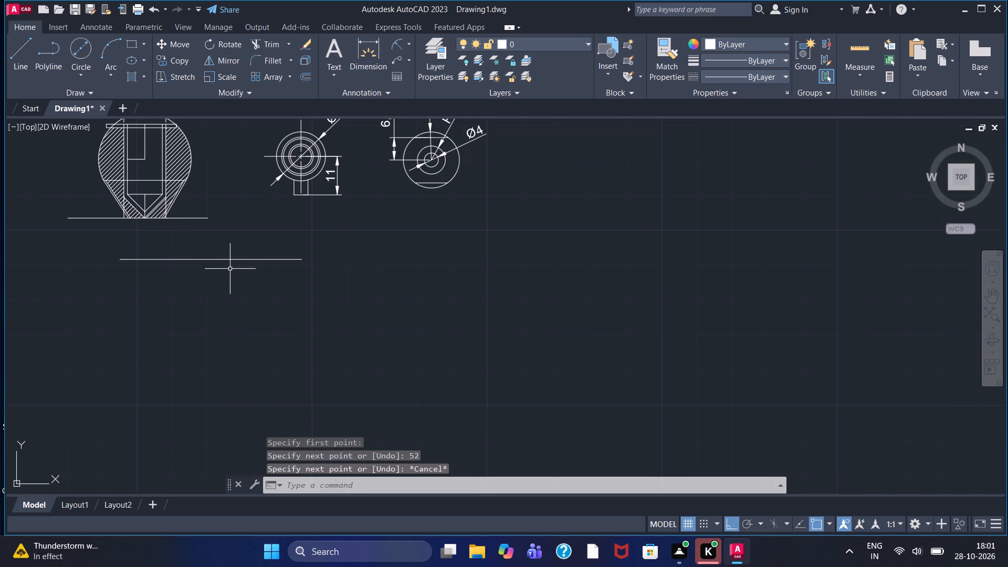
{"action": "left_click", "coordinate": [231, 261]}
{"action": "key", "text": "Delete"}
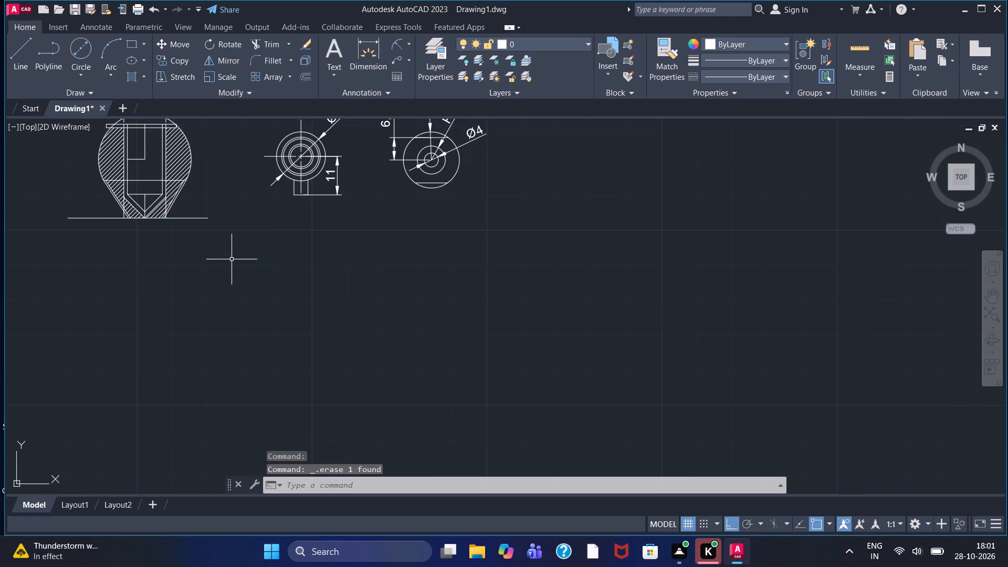
Draw a horizontal line 52 long below the hatched section, starting near the left end of the section's base line.
{"action": "left_click", "coordinate": [13, 53]}
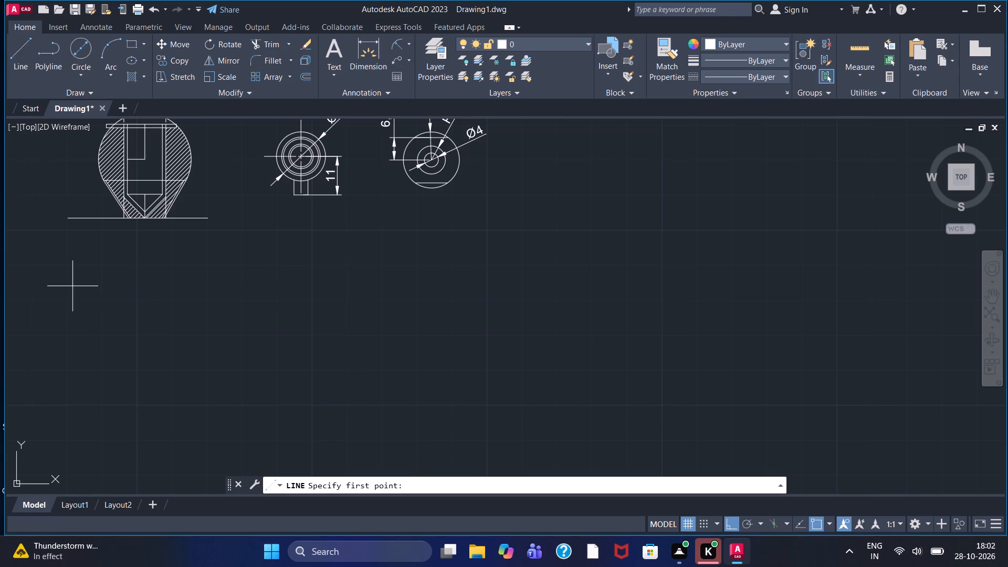
{"action": "left_click", "coordinate": [67, 269]}
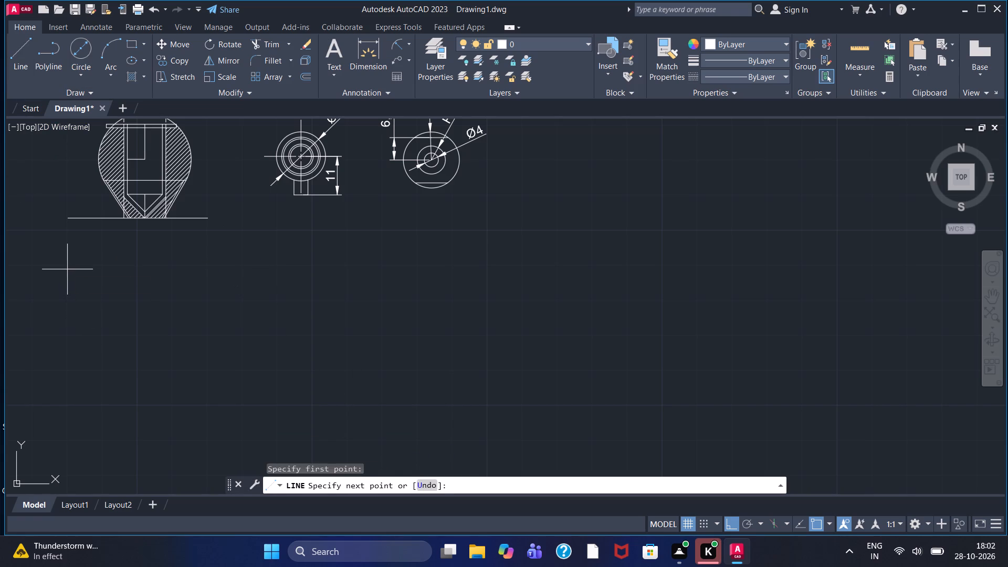
{"action": "type", "text": "52"}
{"action": "key", "text": "Return"}
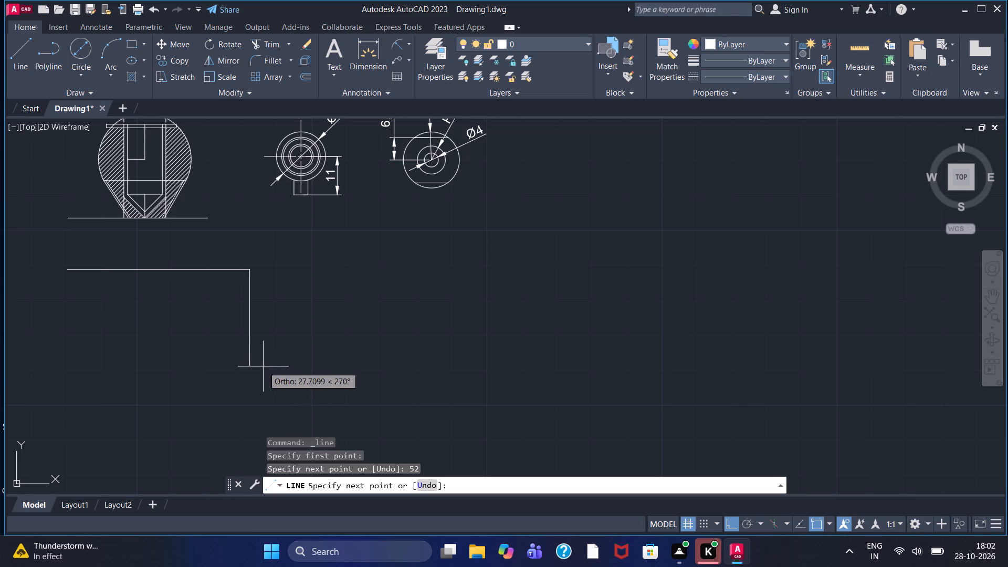
{"action": "key", "text": "Escape"}
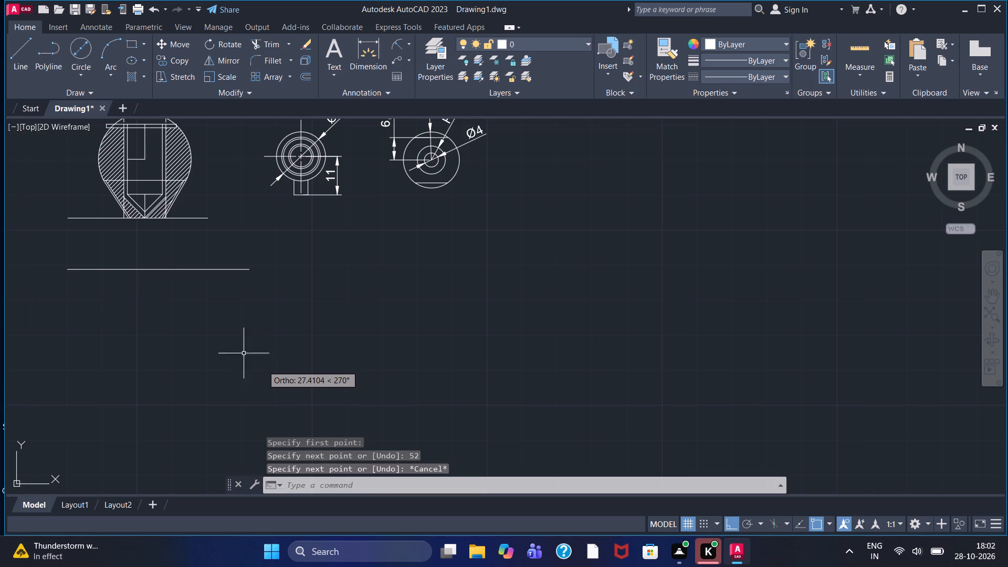
Erase the 52 long horizontal line below the hatched section.
{"action": "left_click", "coordinate": [214, 269]}
{"action": "right_click", "coordinate": [214, 269]}
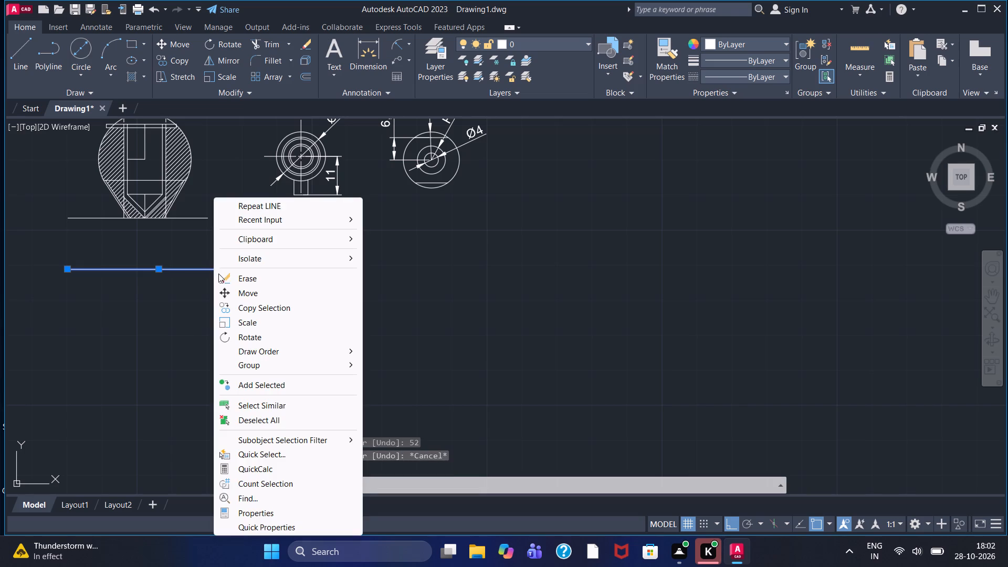
{"action": "left_click", "coordinate": [247, 280]}
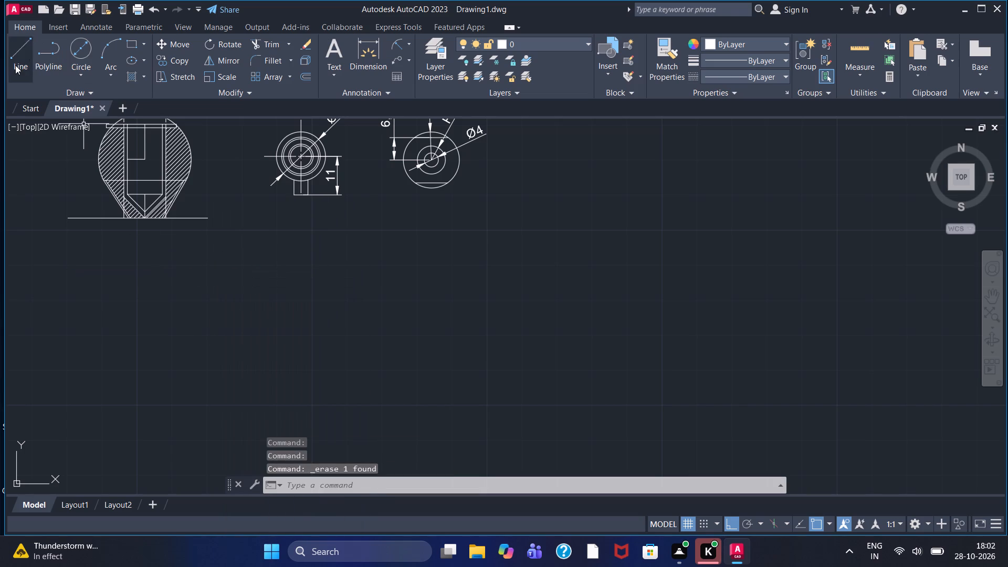
Draw a closed rectangle 30 wide and 32 high from lines in the empty space below the hatched section.
{"action": "left_click", "coordinate": [15, 65]}
{"action": "left_click", "coordinate": [86, 278]}
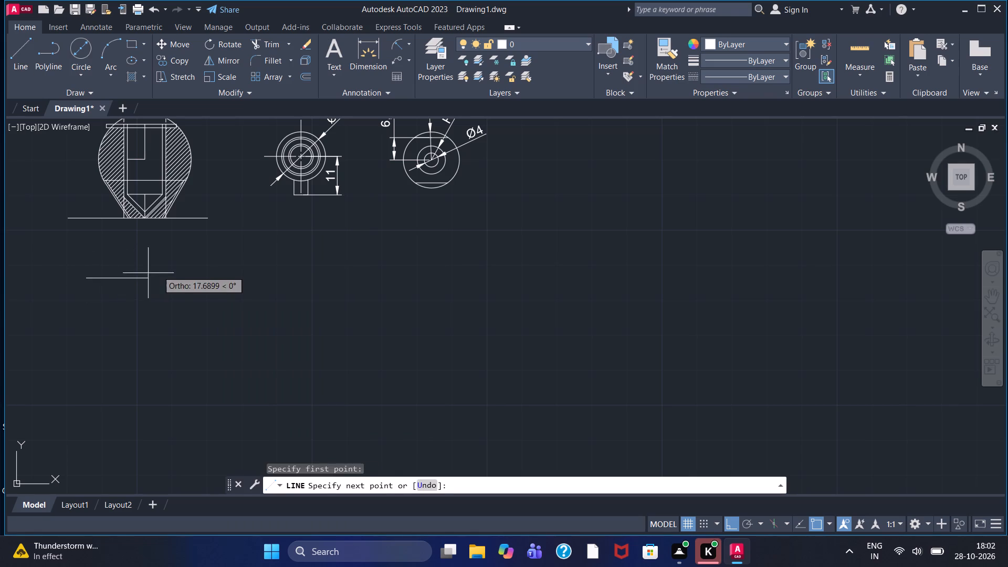
{"action": "type", "text": "30"}
{"action": "key", "text": "Return"}
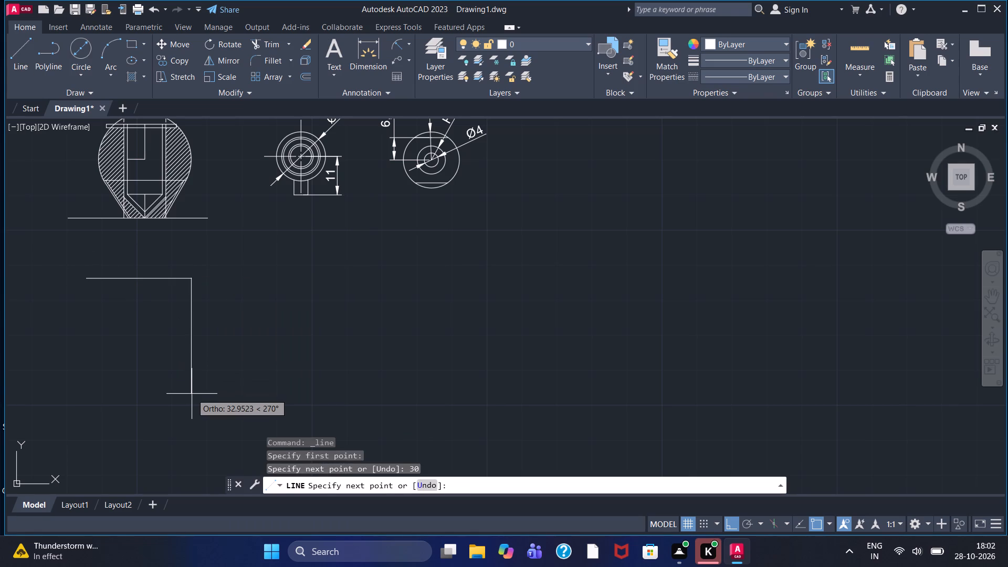
{"action": "type", "text": "32"}
{"action": "key", "text": "Return"}
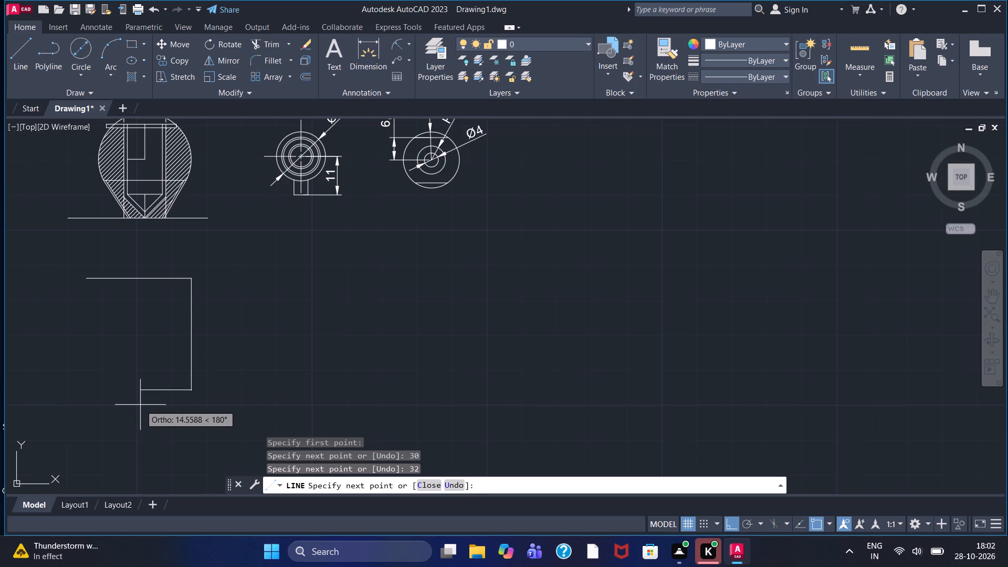
{"action": "type", "text": "30"}
{"action": "key", "text": "Return"}
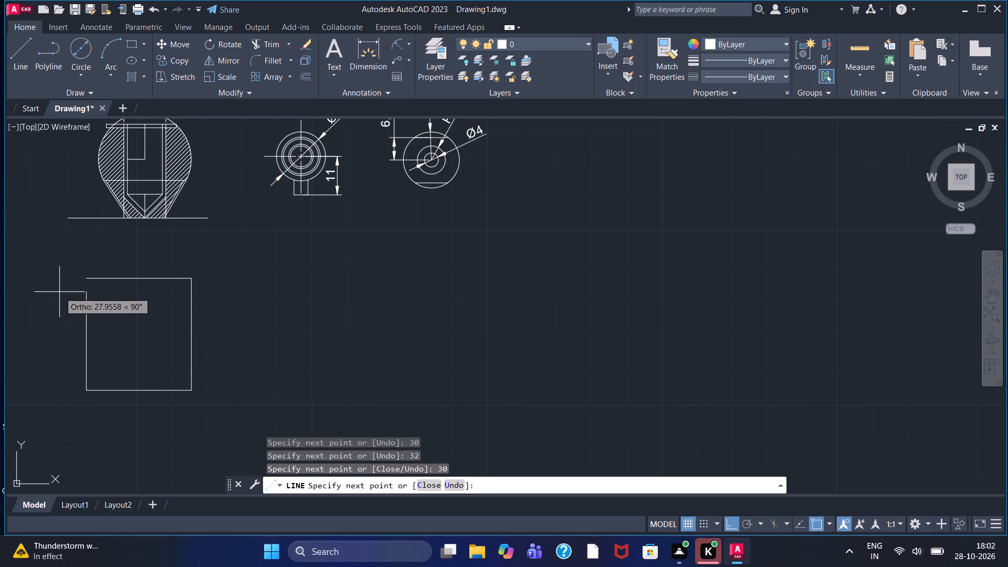
{"action": "left_click", "coordinate": [84, 279]}
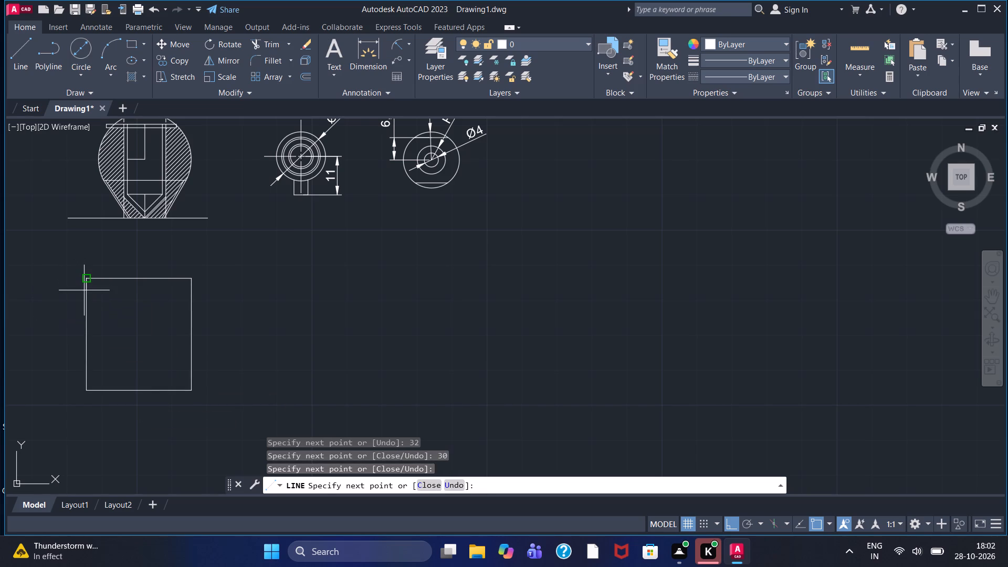
{"action": "key", "text": "Escape"}
Draw a 50 wide, 34 high line outline beneath the rectangle, starting 10 outward from its lower-left corner and closing at its lower-right corner.
{"action": "scroll", "coordinate": [162, 356], "scroll_direction": "down", "scroll_amount": 1}
{"action": "middle_click_drag", "start_coordinate": [162, 356], "coordinate": [163, 343]}
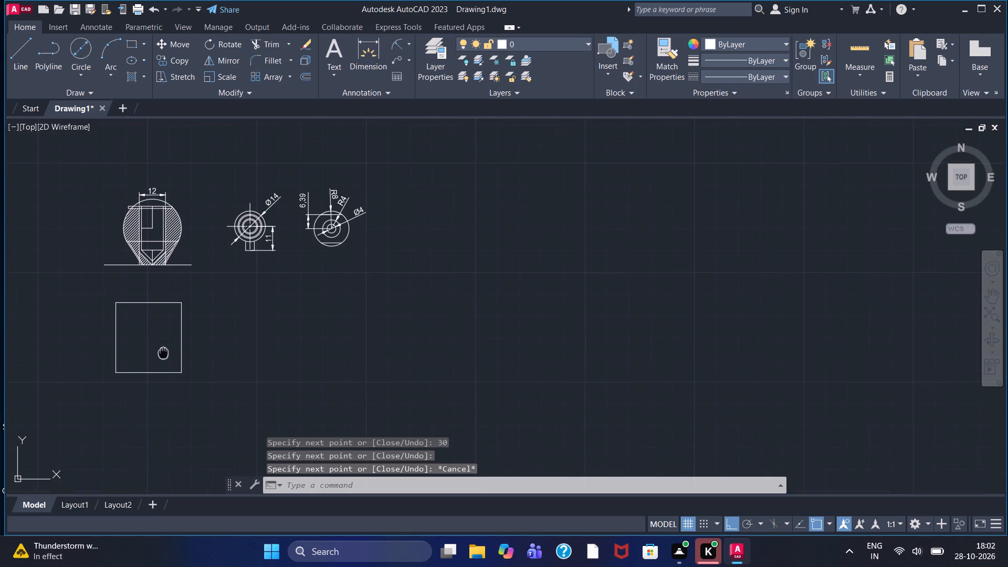
{"action": "middle_click_drag", "start_coordinate": [163, 343], "coordinate": [158, 317]}
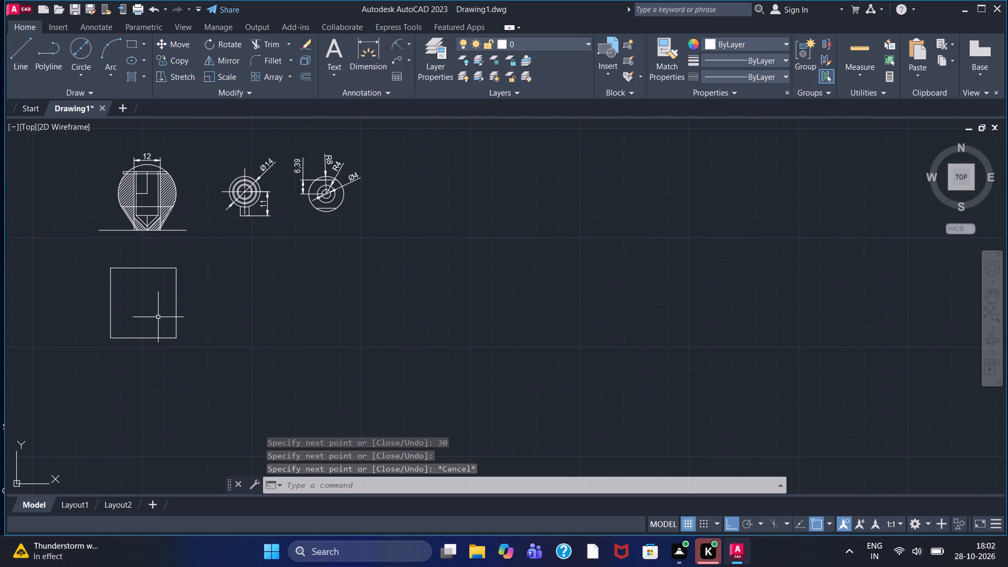
{"action": "double_click", "coordinate": [20, 72]}
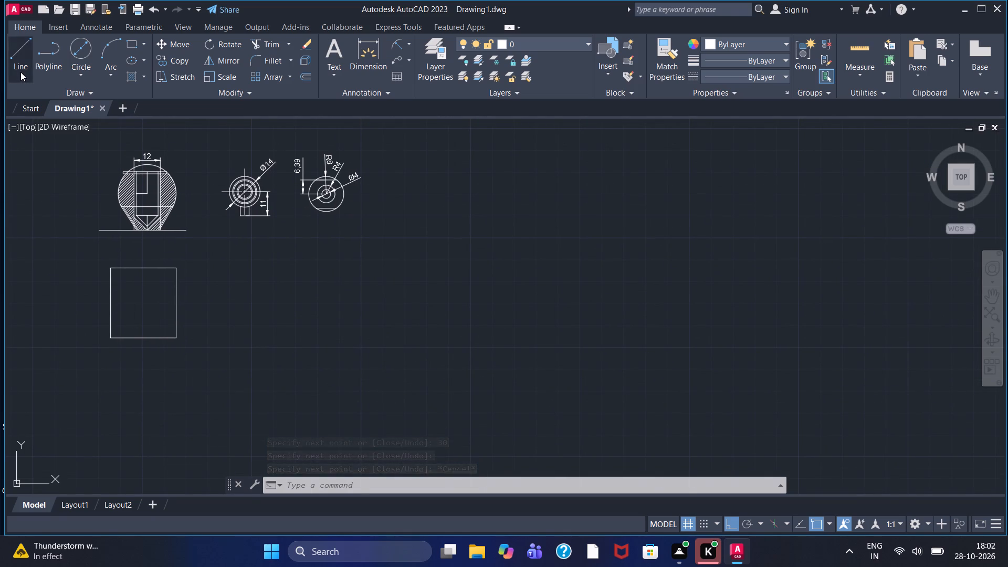
{"action": "left_click", "coordinate": [110, 337]}
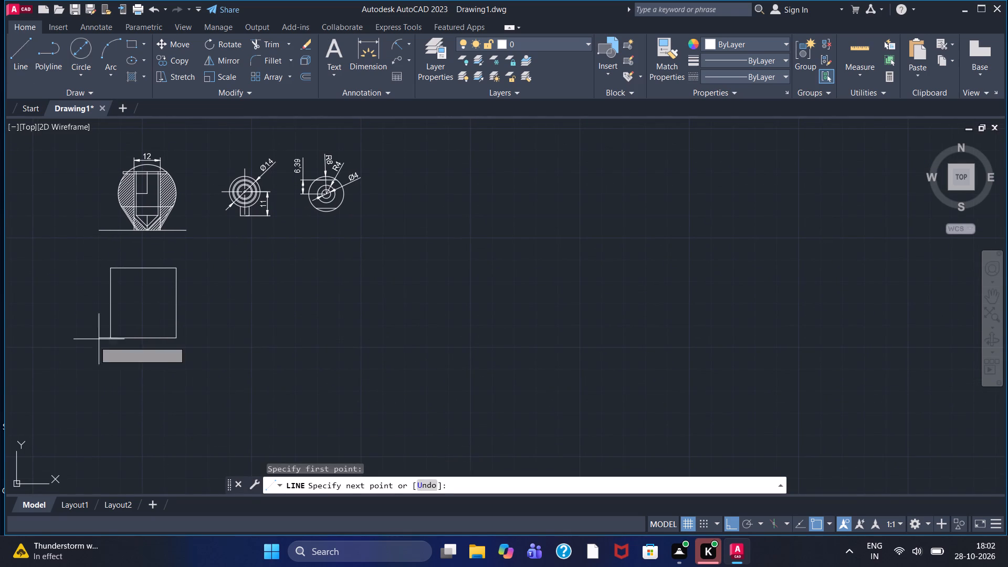
{"action": "type", "text": "10"}
{"action": "key", "text": "Return"}
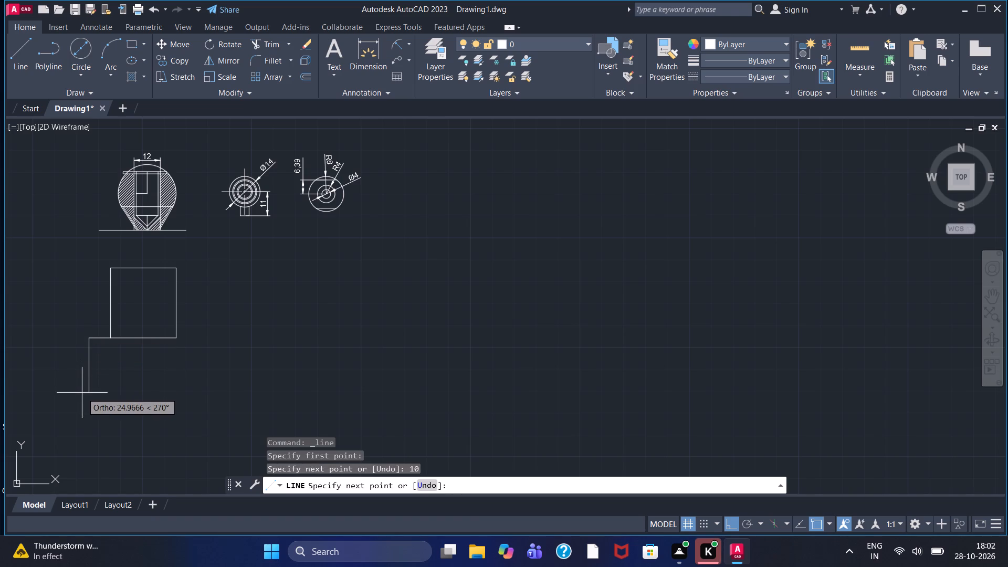
{"action": "key", "text": "3"}
{"action": "key", "text": "4"}
{"action": "key", "text": "Return"}
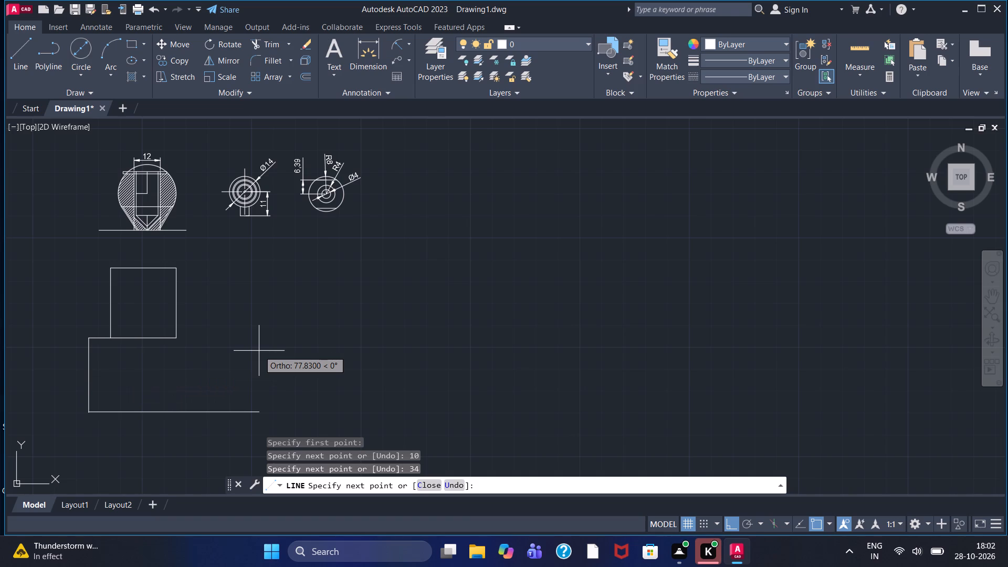
{"action": "type", "text": "50"}
{"action": "key", "text": "Return"}
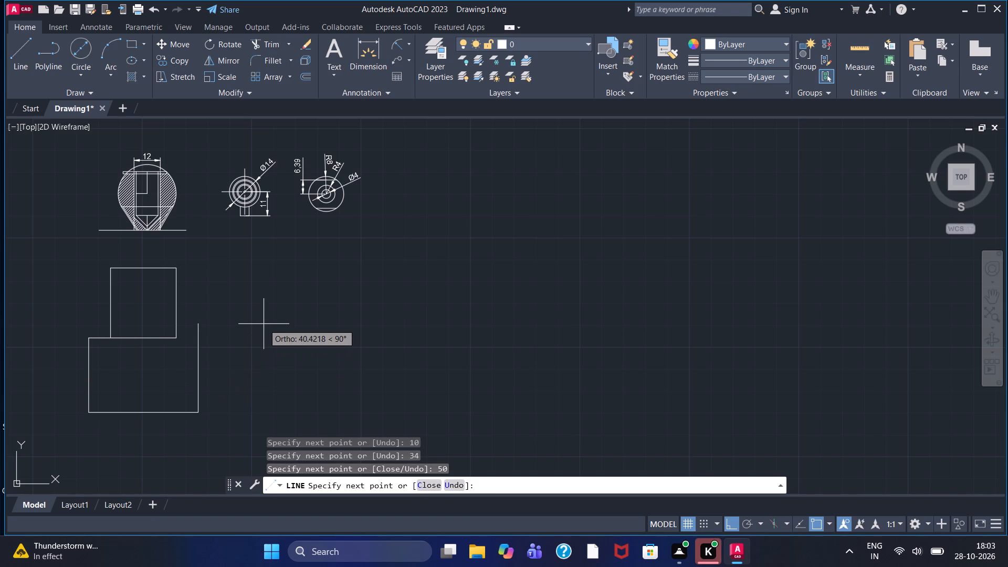
{"action": "type", "text": "34"}
{"action": "key", "text": "Return"}
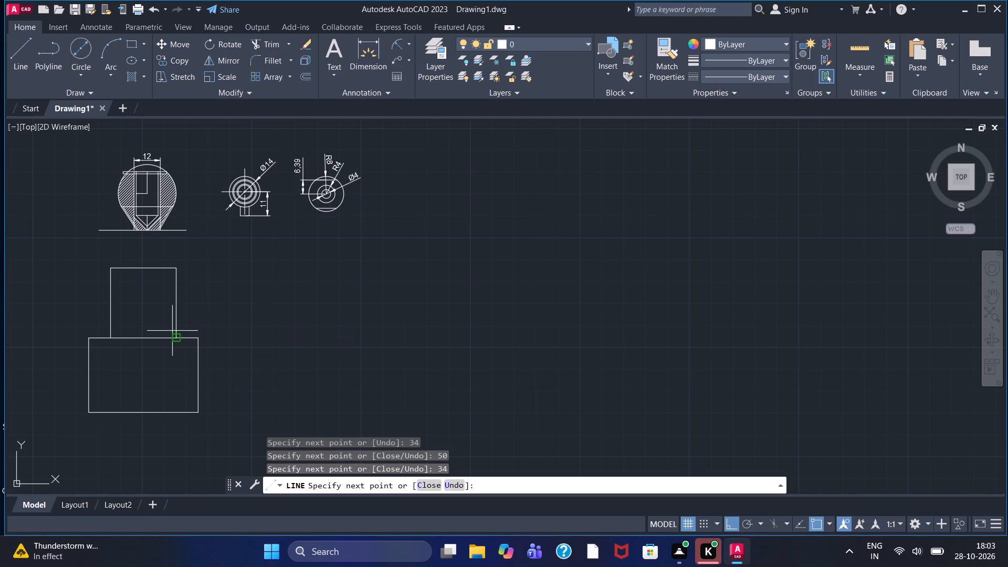
{"action": "left_click", "coordinate": [172, 331]}
{"action": "key", "text": "Escape"}
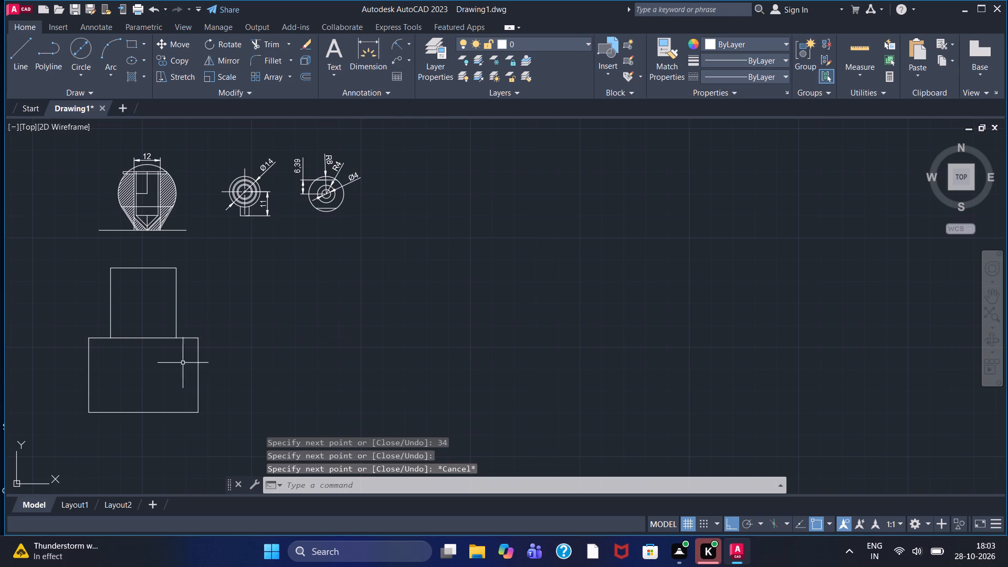
From the 50 wide rectangle's lower-left corner, draw connected lines 5 right, 2.5 down, 40 right and about 6.7 up past the bottom edge.
{"action": "scroll", "coordinate": [202, 396], "scroll_direction": "down", "scroll_amount": 1}
{"action": "middle_click_drag", "start_coordinate": [202, 396], "coordinate": [202, 372]}
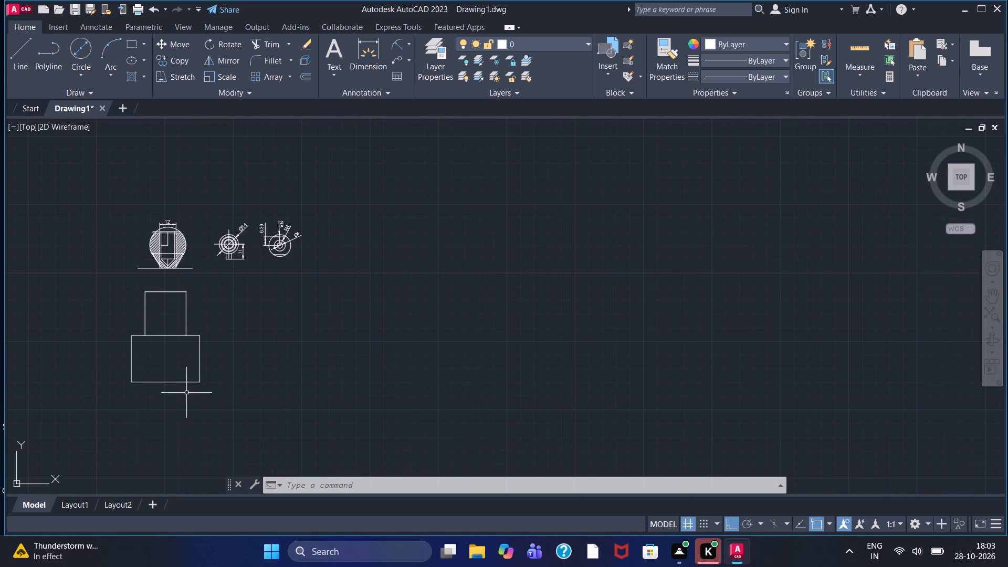
{"action": "scroll", "coordinate": [167, 386], "scroll_direction": "up", "scroll_amount": 2}
{"action": "left_click", "coordinate": [16, 82]}
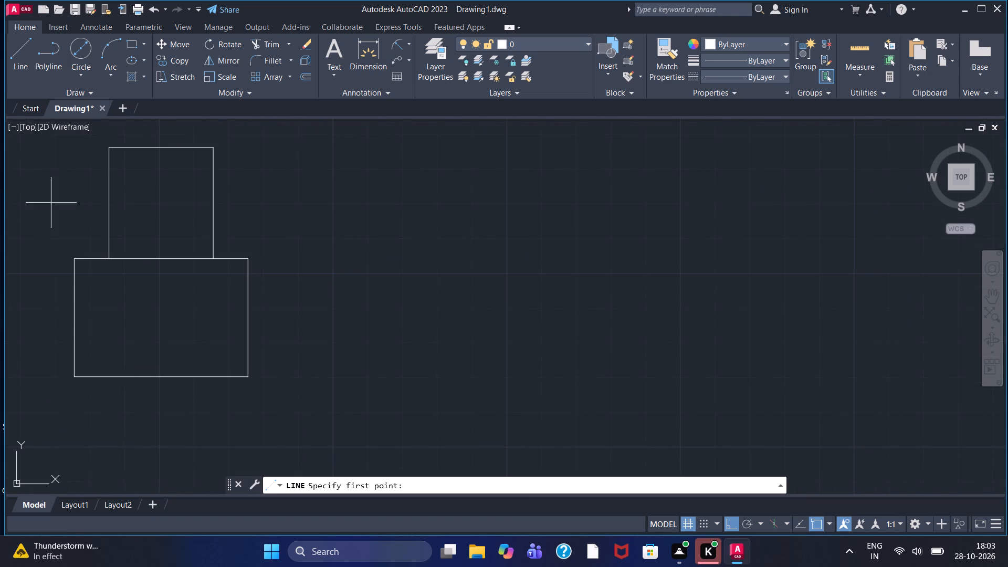
{"action": "left_click", "coordinate": [78, 377]}
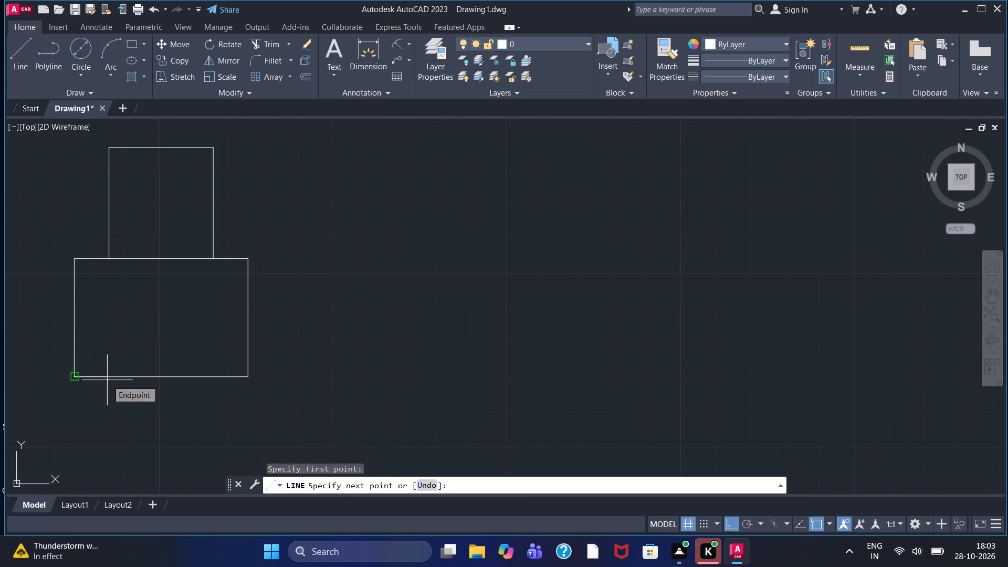
{"action": "key", "text": "5"}
{"action": "key", "text": "Return"}
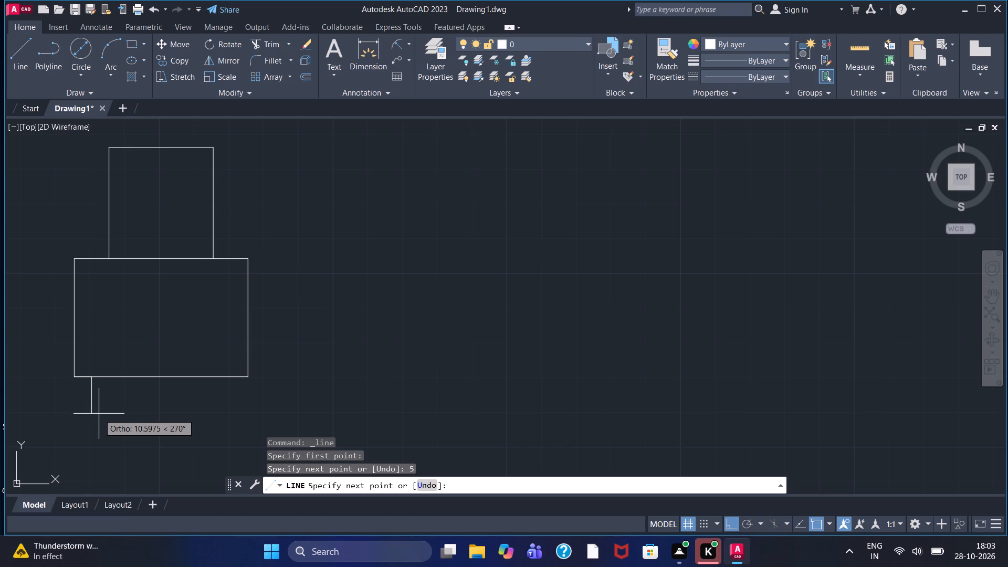
{"action": "key", "text": "2"}
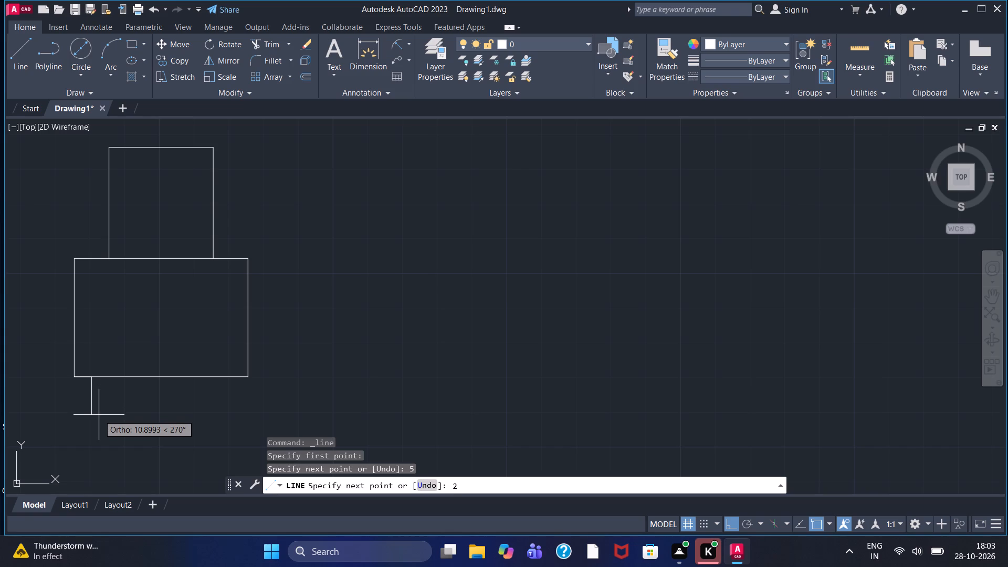
{"action": "key", "text": "period"}
{"action": "key", "text": "5"}
{"action": "key", "text": "Return"}
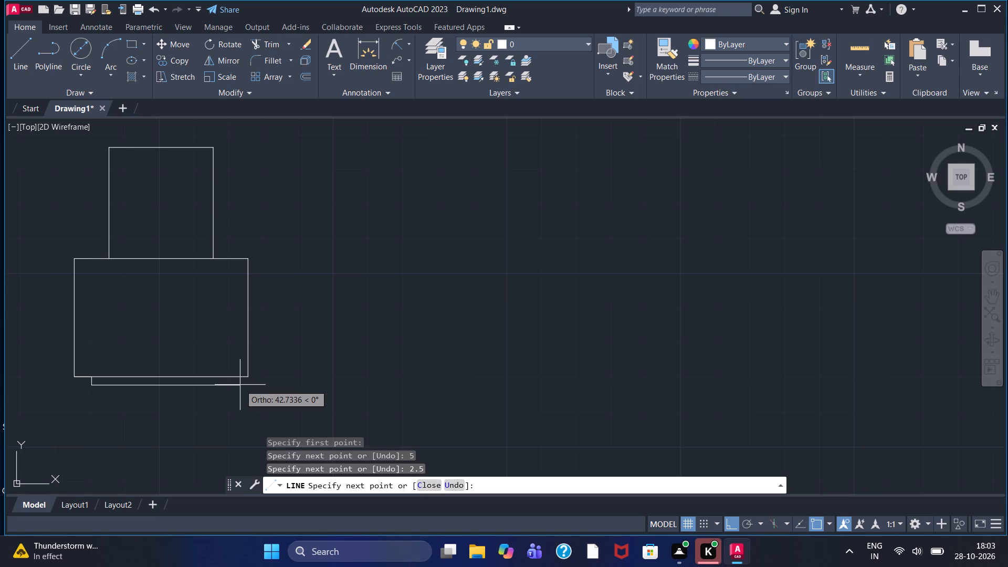
{"action": "type", "text": "40"}
{"action": "key", "text": "Return"}
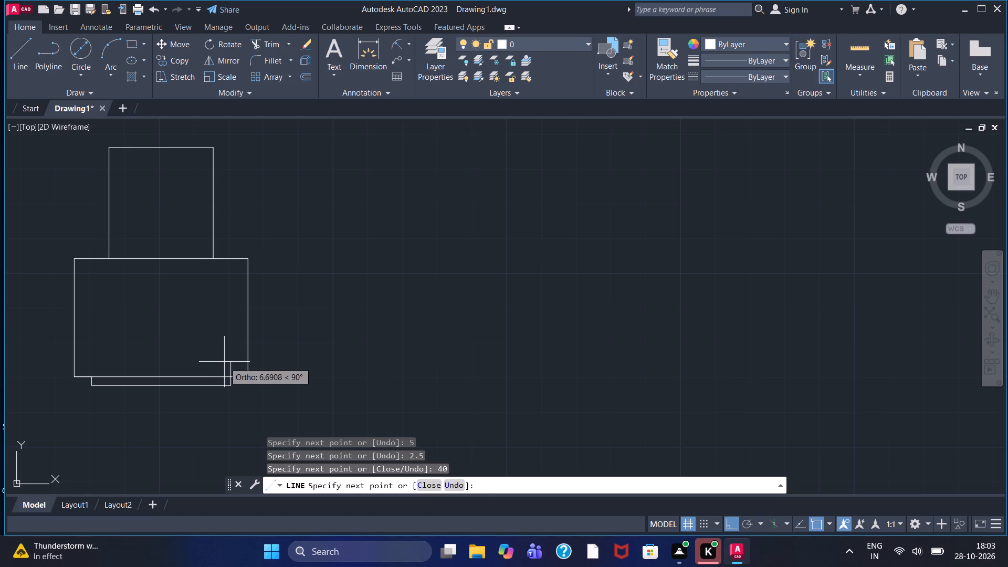
{"action": "left_click", "coordinate": [224, 362]}
{"action": "right_click", "coordinate": [224, 362]}
{"action": "left_click", "coordinate": [235, 366]}
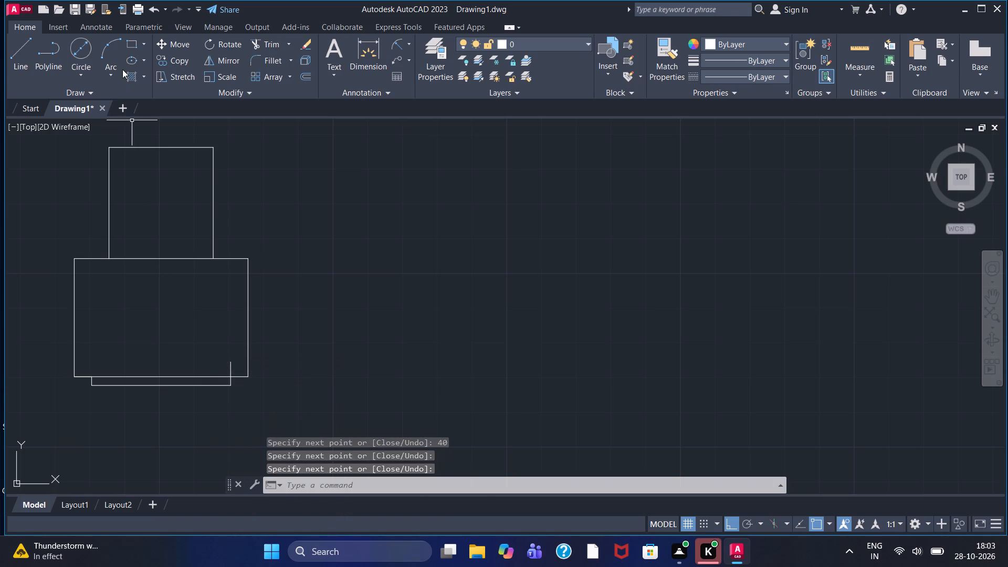
Trim the overshooting end of the short vertical line inside the 50 wide rectangle back to its bottom edge.
{"action": "left_click", "coordinate": [248, 42]}
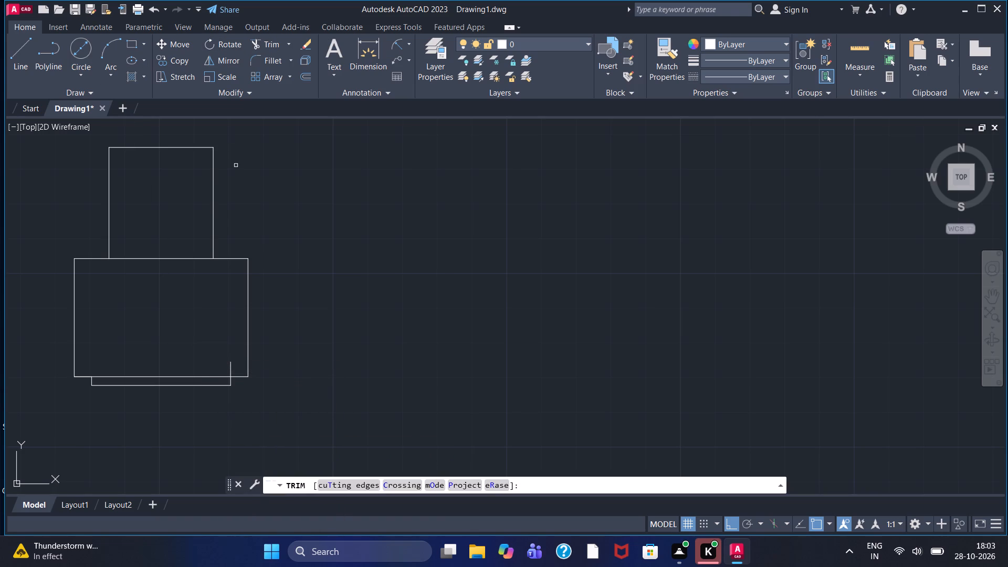
{"action": "left_click", "coordinate": [230, 364]}
{"action": "scroll", "coordinate": [226, 360], "scroll_direction": "down", "scroll_amount": 1}
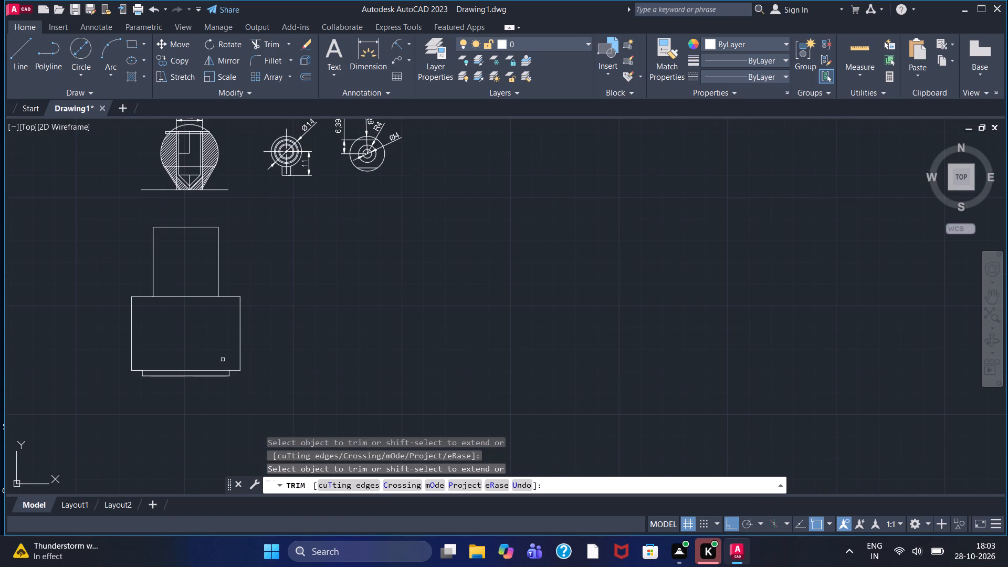
{"action": "scroll", "coordinate": [197, 354], "scroll_direction": "up", "scroll_amount": 2}
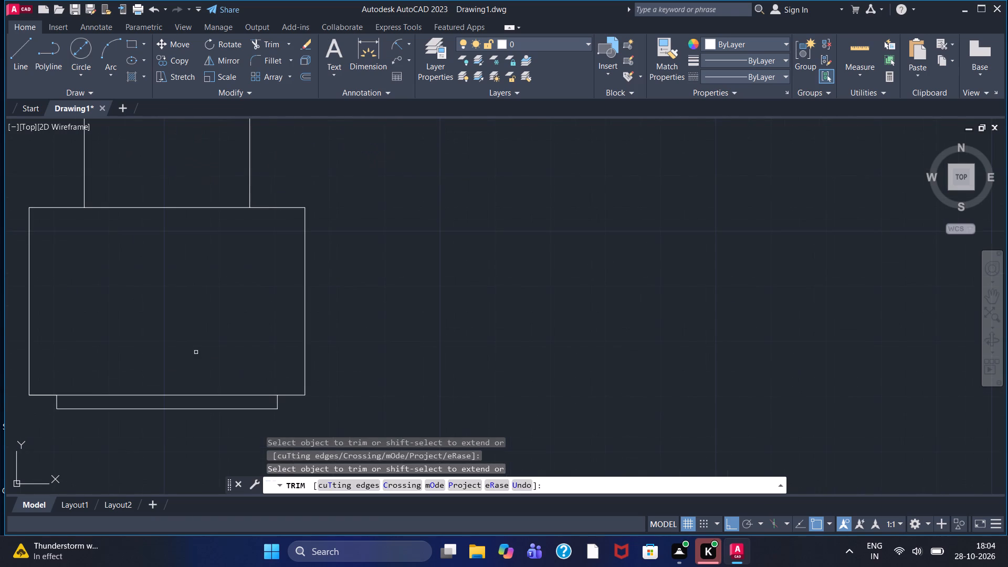
{"action": "key", "text": "Escape"}
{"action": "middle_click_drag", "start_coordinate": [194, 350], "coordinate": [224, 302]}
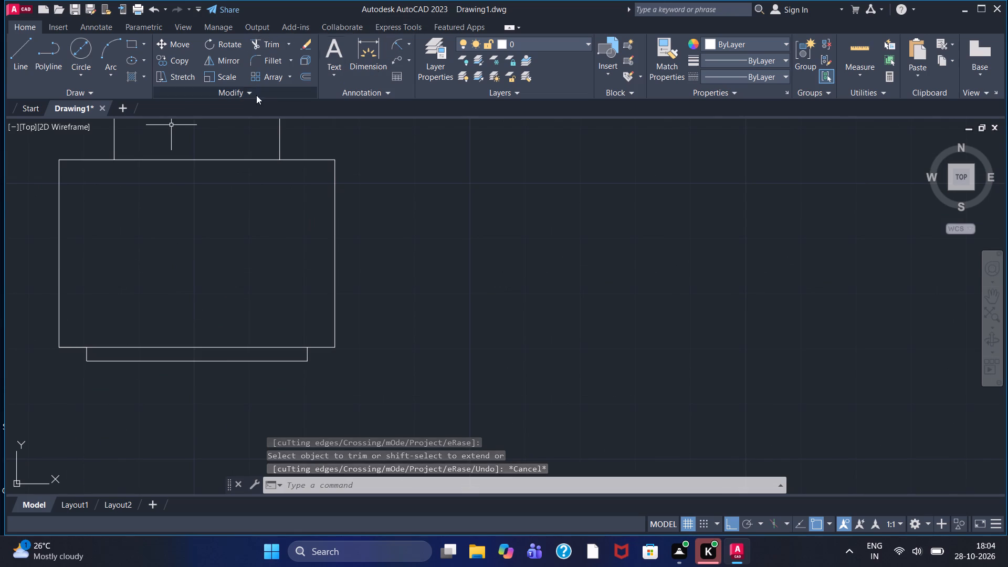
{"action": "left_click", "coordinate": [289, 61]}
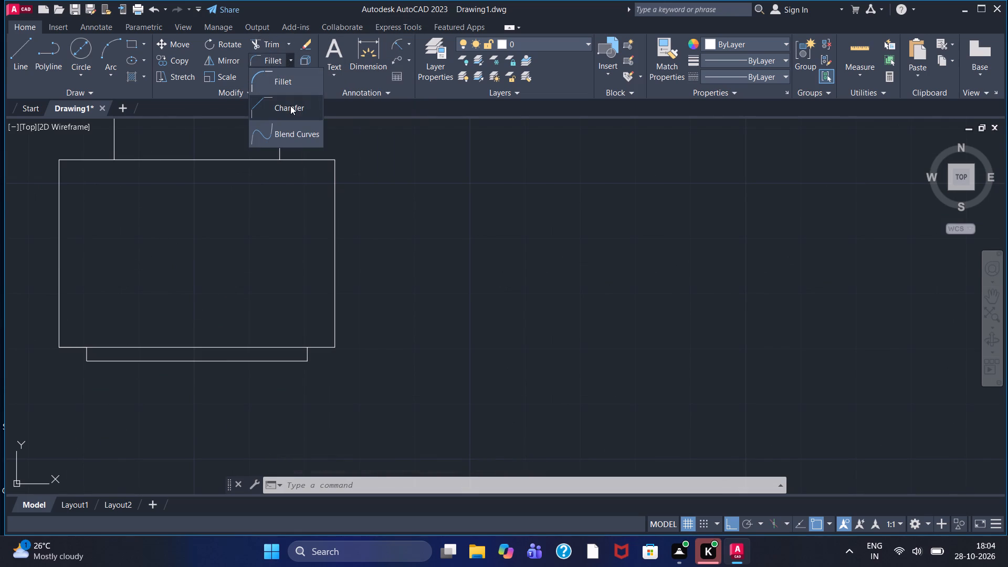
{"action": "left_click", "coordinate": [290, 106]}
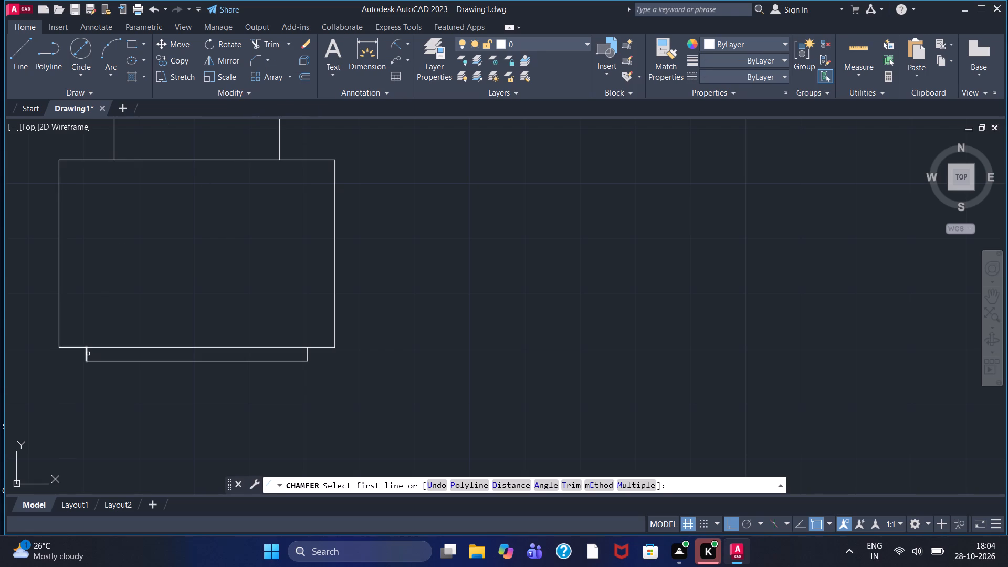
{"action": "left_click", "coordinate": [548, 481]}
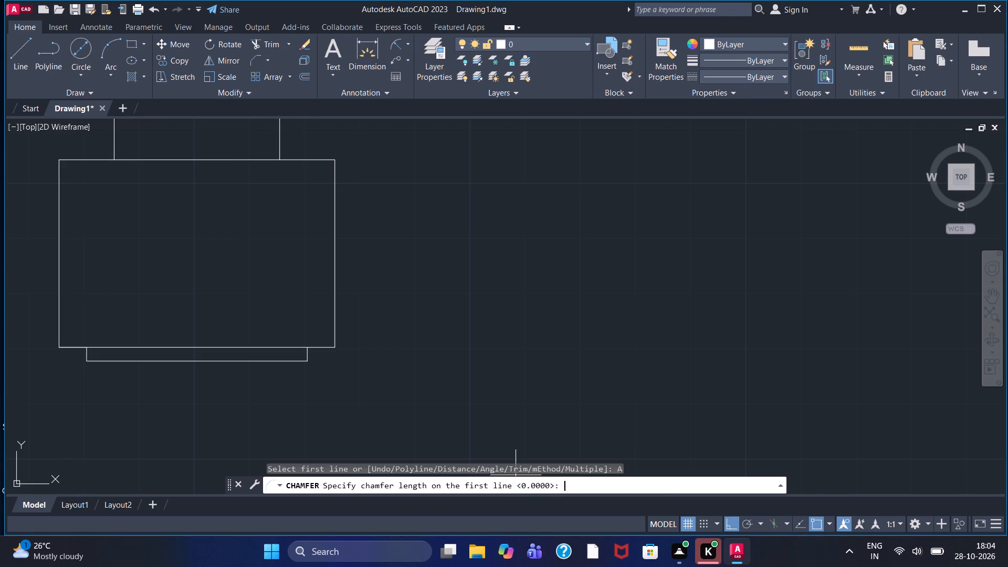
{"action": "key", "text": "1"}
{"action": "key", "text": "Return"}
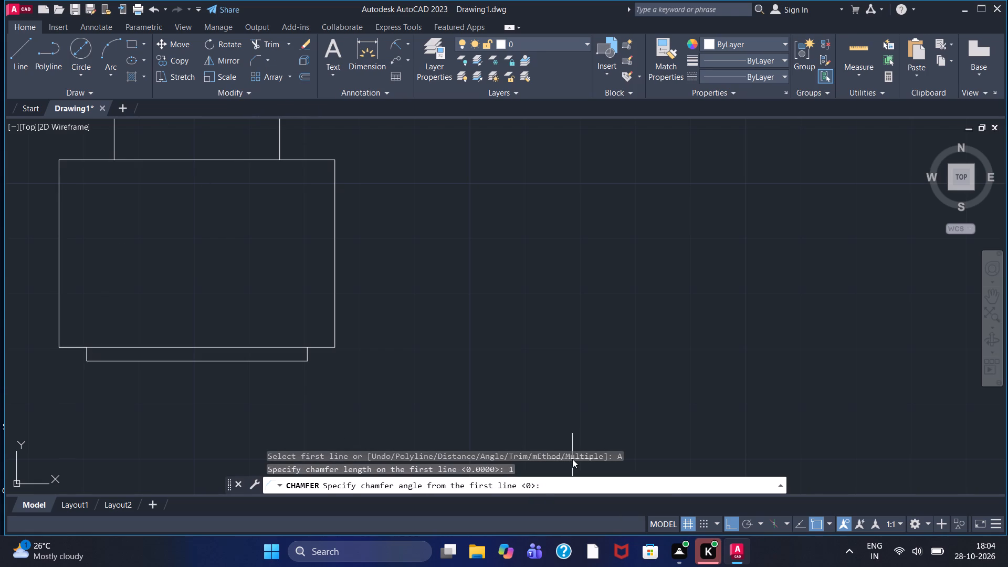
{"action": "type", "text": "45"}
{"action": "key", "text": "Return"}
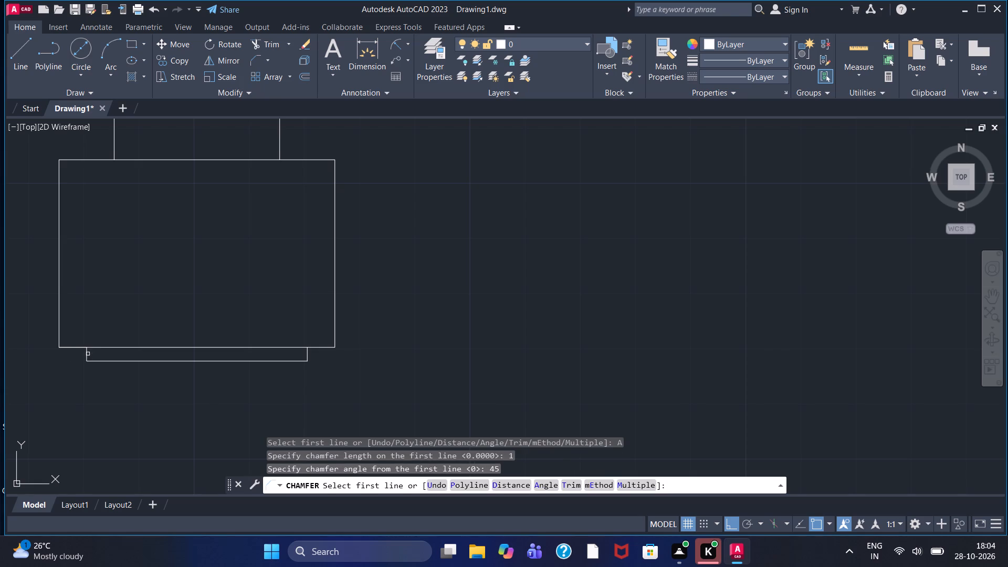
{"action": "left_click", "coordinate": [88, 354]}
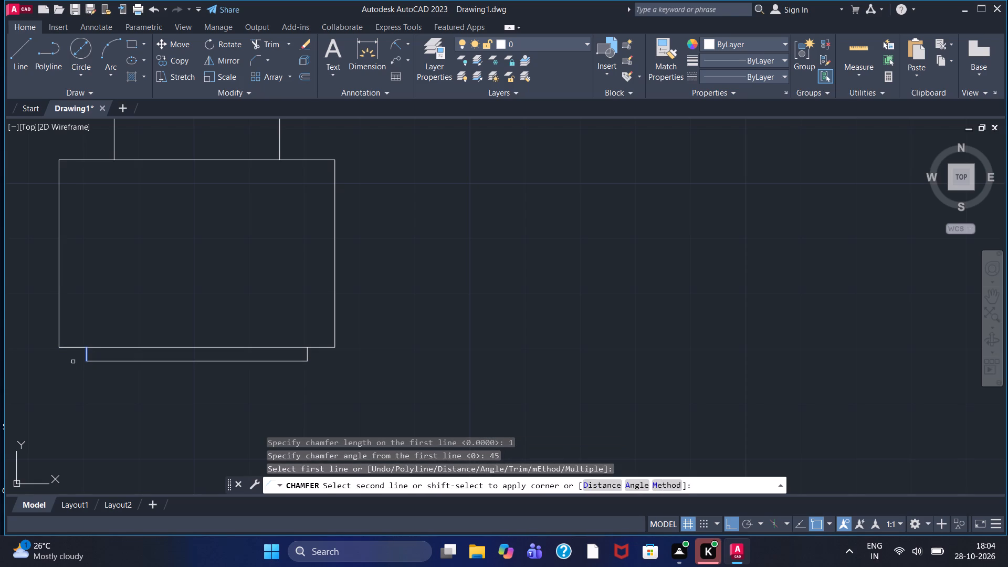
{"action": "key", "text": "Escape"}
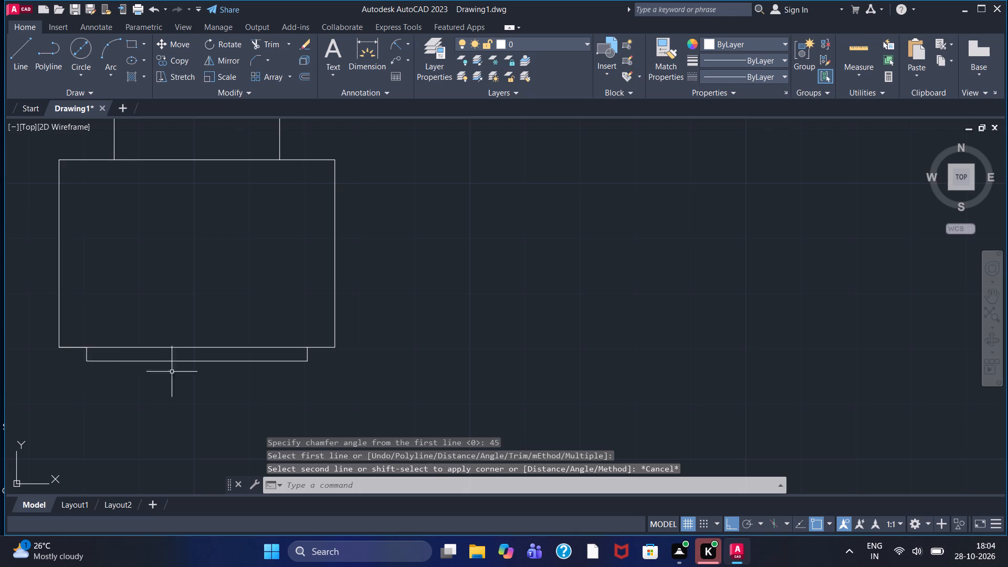
Chamfer the 50 wide rectangle's bottom edge with the bottom strip's left vertical line, using length 2.5 and angle 45.
{"action": "left_click", "coordinate": [257, 57]}
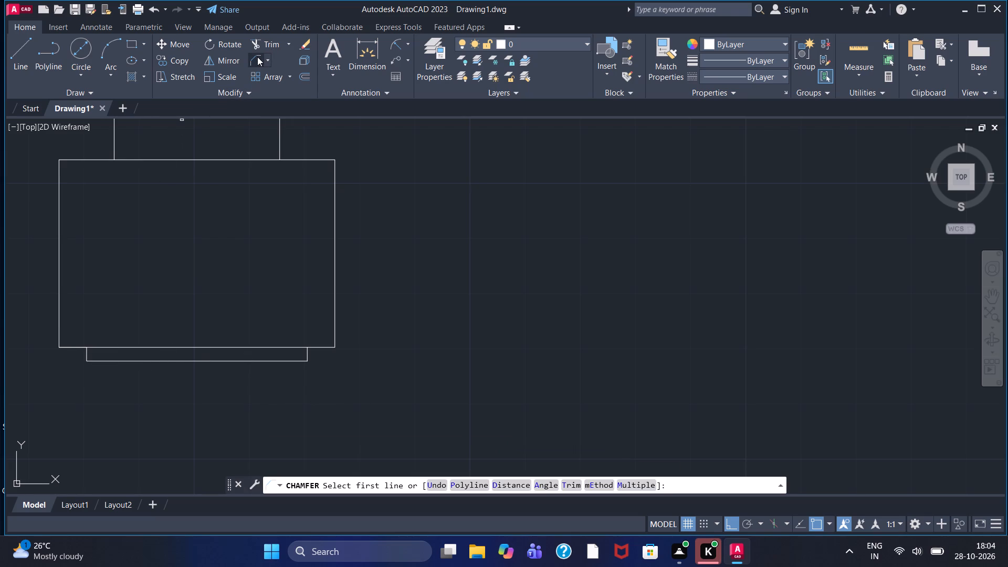
{"action": "key", "text": "2"}
{"action": "key", "text": "Return"}
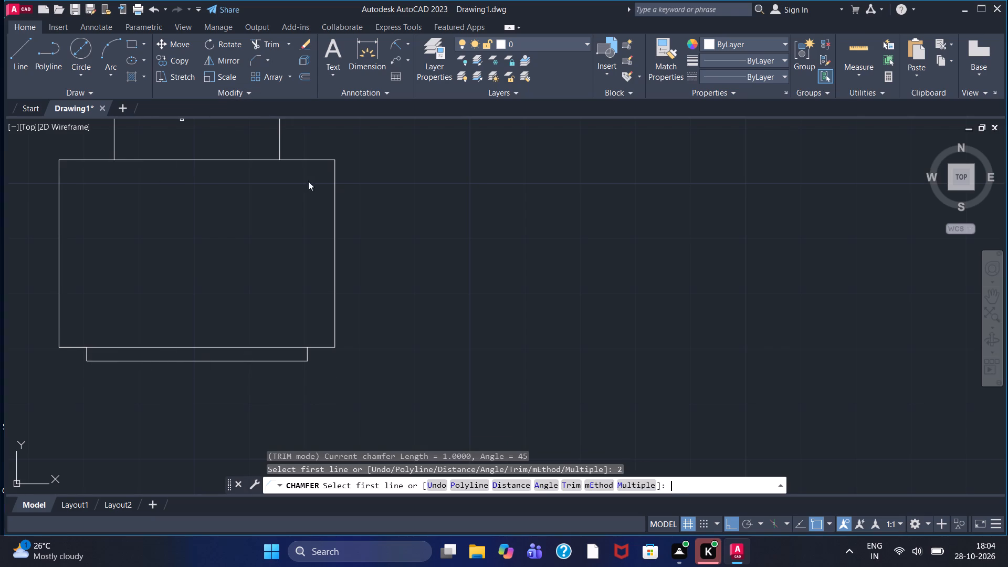
{"action": "left_click", "coordinate": [539, 479]}
{"action": "type", "text": "2.5"}
{"action": "key", "text": "Return"}
{"action": "type", "text": "45"}
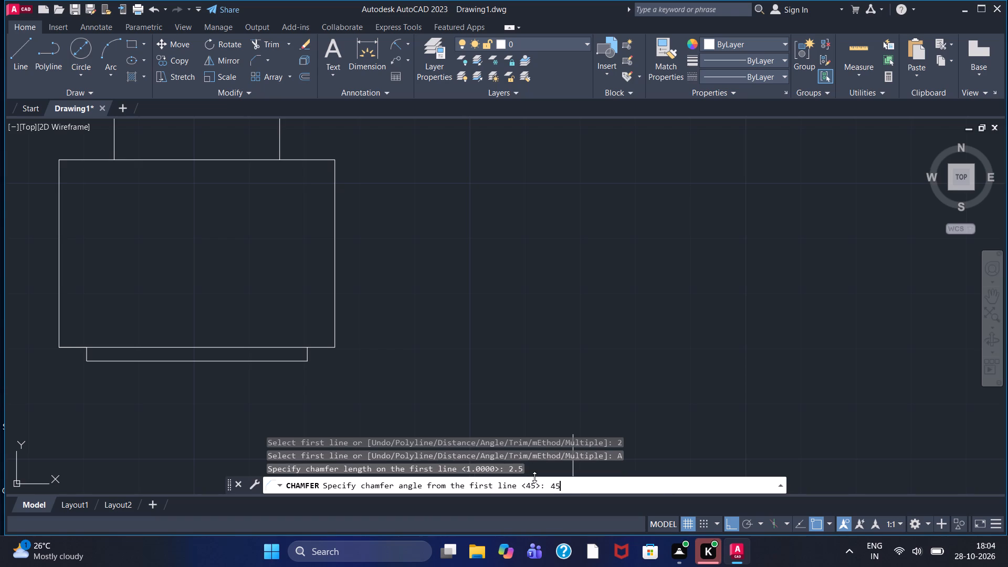
{"action": "key", "text": "Return"}
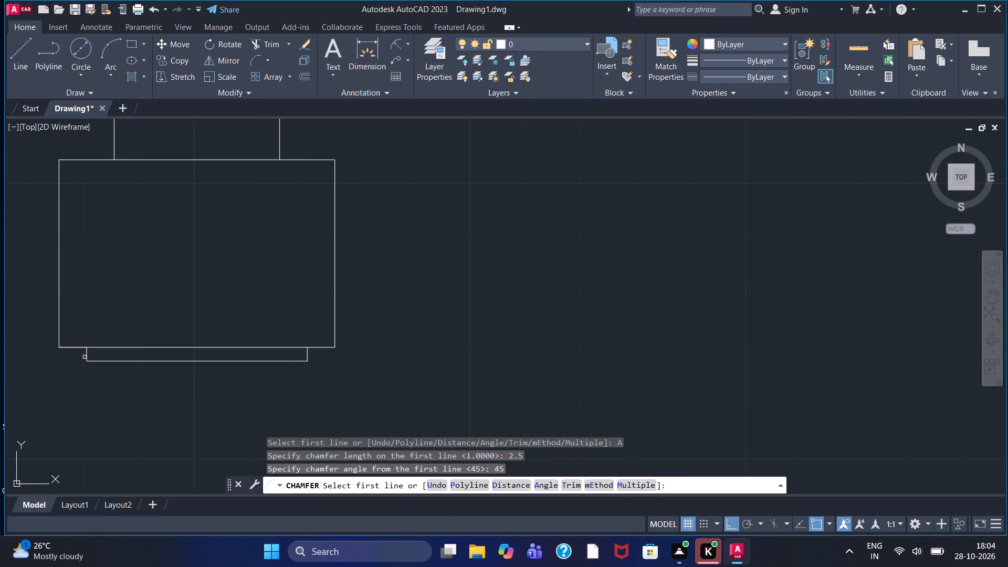
{"action": "left_click", "coordinate": [86, 356]}
{"action": "left_click", "coordinate": [78, 346]}
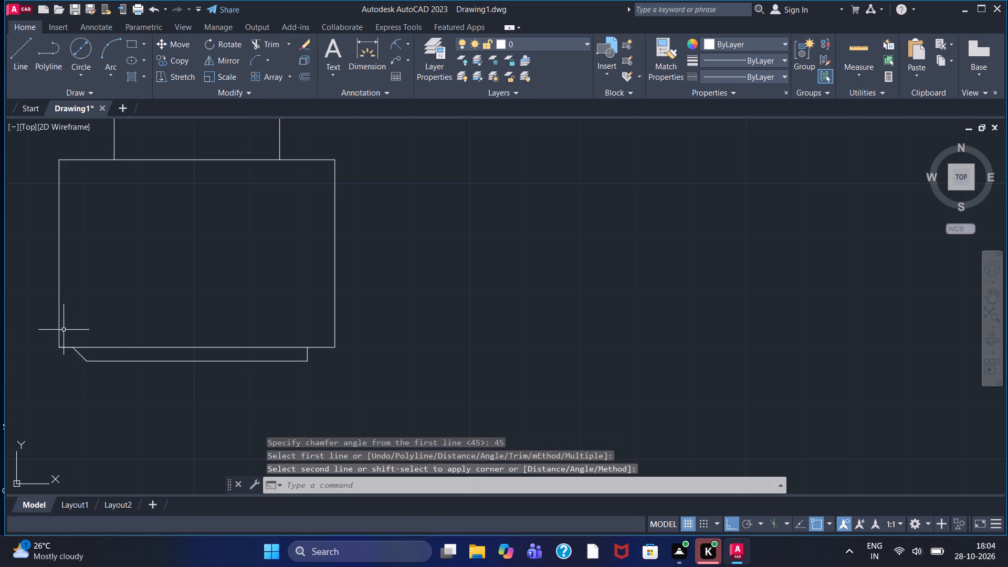
Chamfer the bottom strip's right vertical line with the rectangle's bottom edge using the same 2.5 length and 45 degree angle.
{"action": "right_click", "coordinate": [265, 335]}
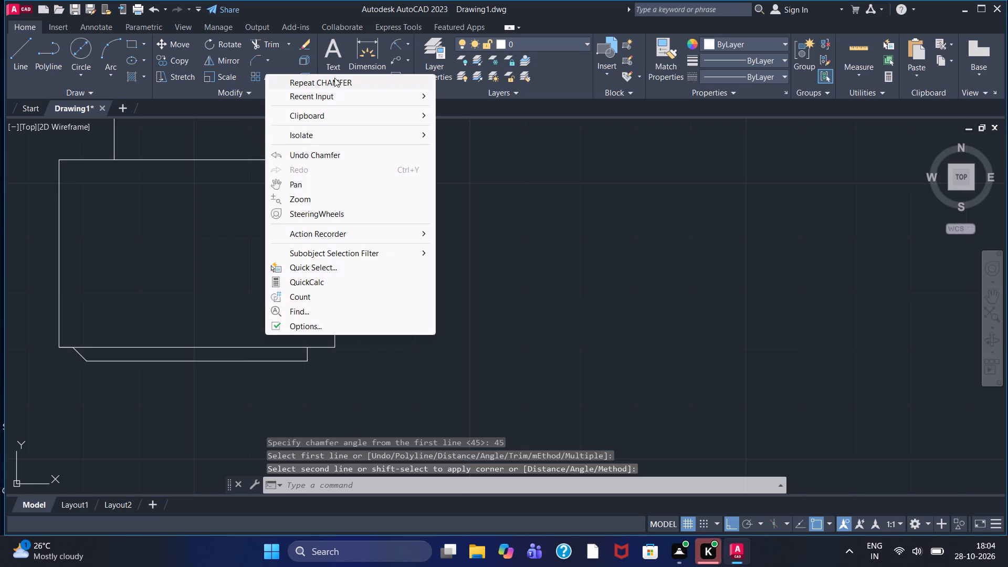
{"action": "left_click", "coordinate": [334, 78]}
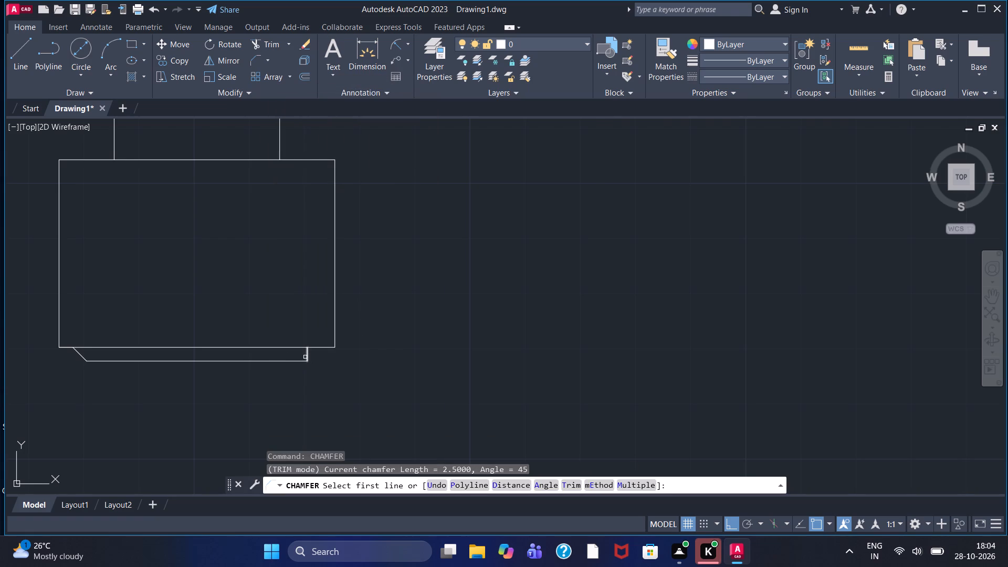
{"action": "left_click", "coordinate": [307, 356]}
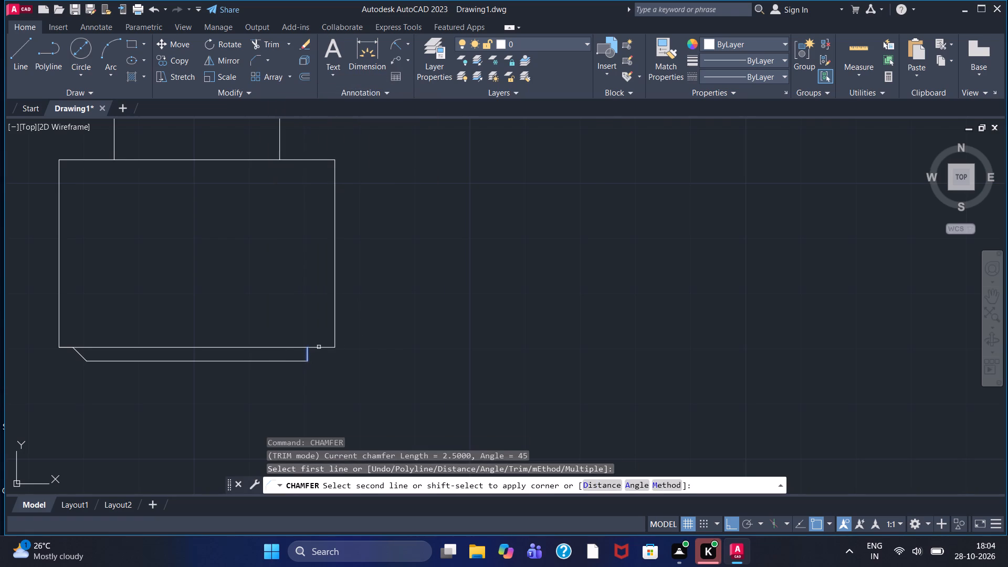
{"action": "left_click", "coordinate": [319, 347]}
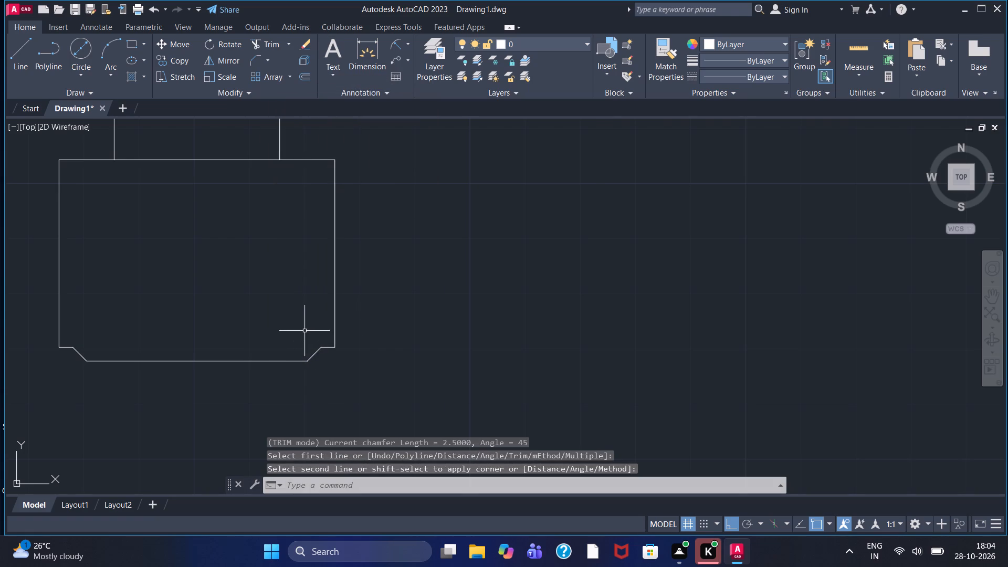
Draw a horizontal line joining the upper ends of the two chamfers to restore the rectangle's bottom edge.
{"action": "left_click", "coordinate": [19, 60]}
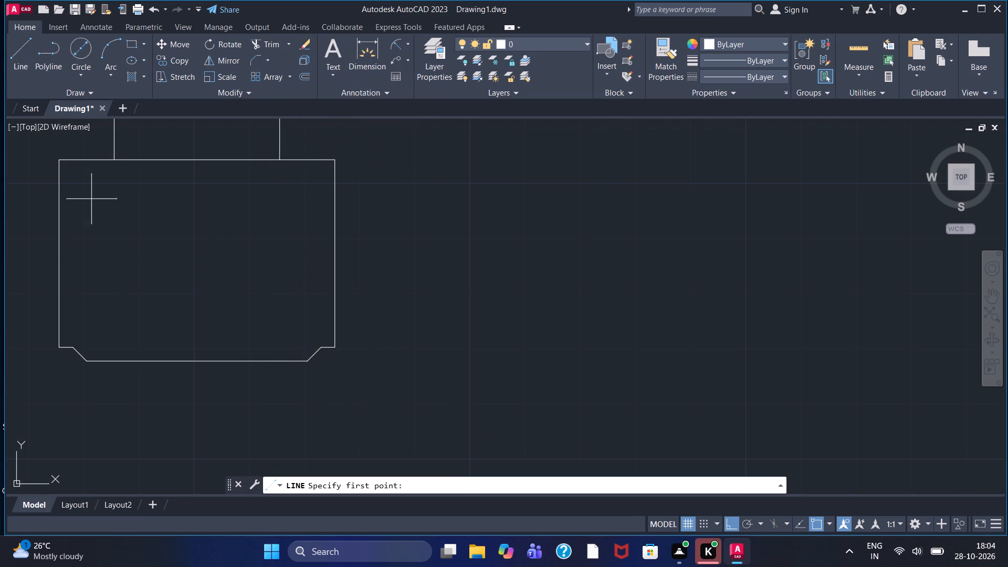
{"action": "left_click", "coordinate": [71, 347]}
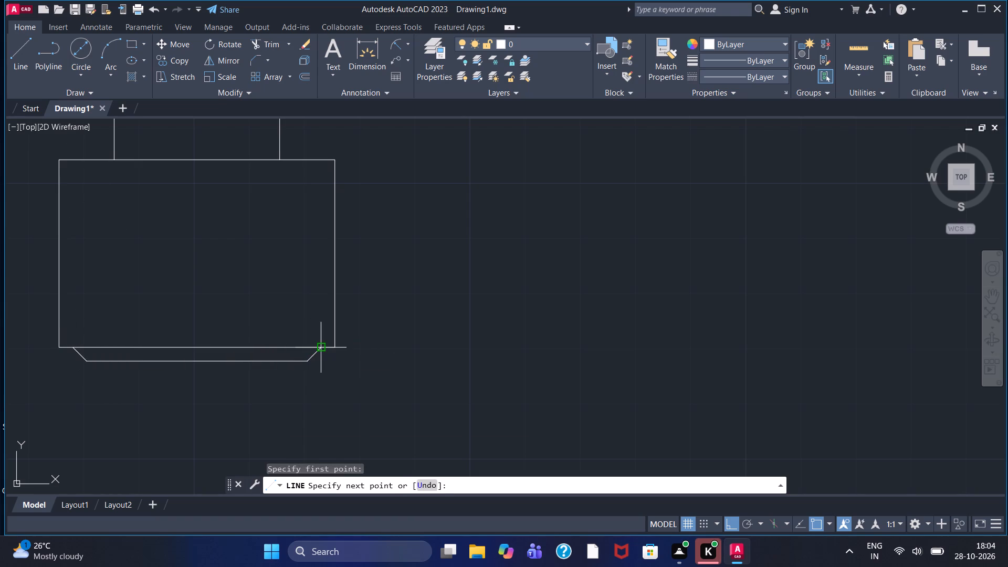
{"action": "left_click", "coordinate": [323, 349]}
{"action": "key", "text": "Escape"}
Draw a 40 wide, 10 high neck from lines beneath the chamfered strip, starting at its lower-left corner and closing at its lower-right corner.
{"action": "scroll", "coordinate": [314, 355], "scroll_direction": "down", "scroll_amount": 1}
{"action": "middle_click_drag", "start_coordinate": [316, 372], "coordinate": [317, 355]}
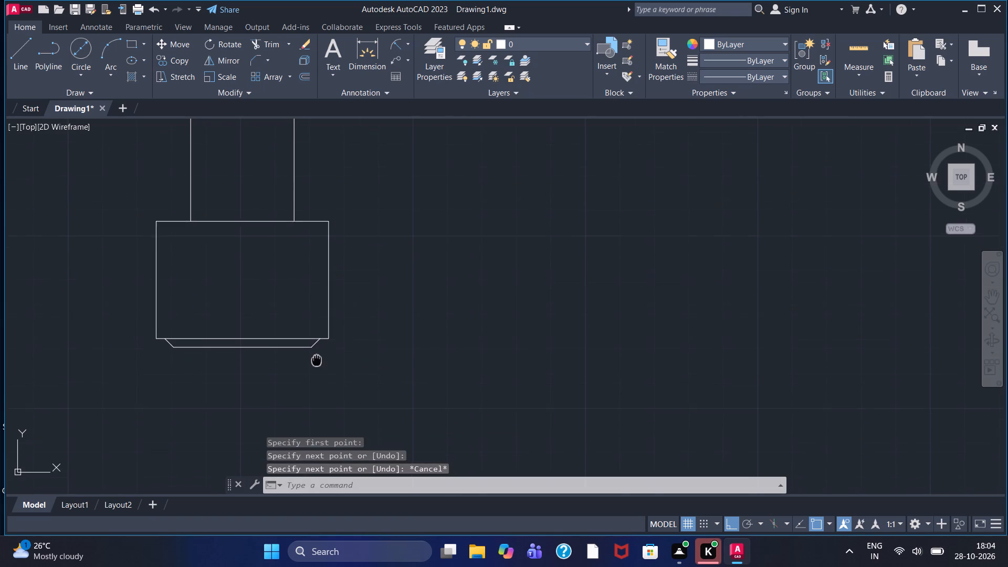
{"action": "middle_click_drag", "start_coordinate": [317, 355], "coordinate": [317, 336]}
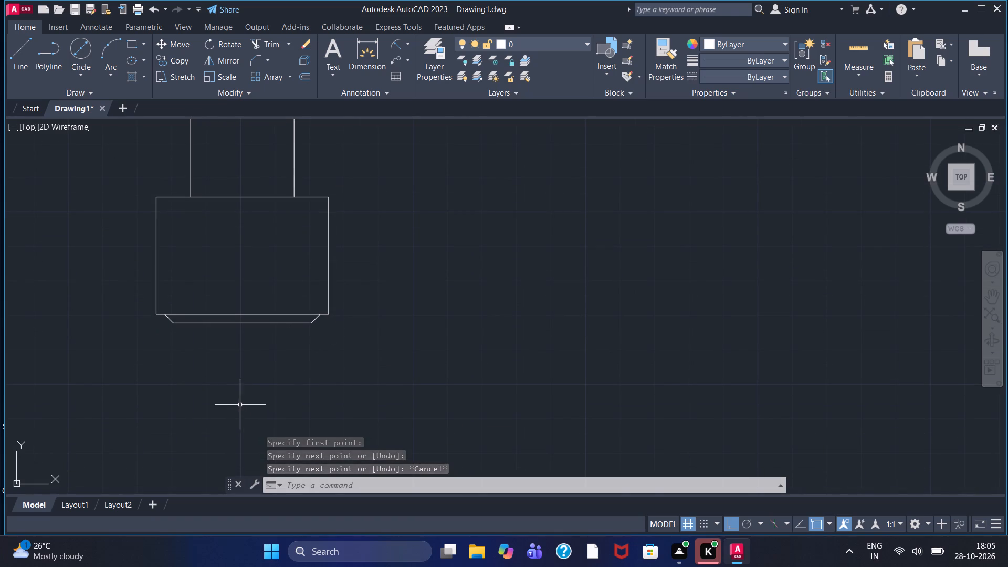
{"action": "middle_click_drag", "start_coordinate": [203, 355], "coordinate": [196, 305]}
{"action": "left_click", "coordinate": [19, 76]}
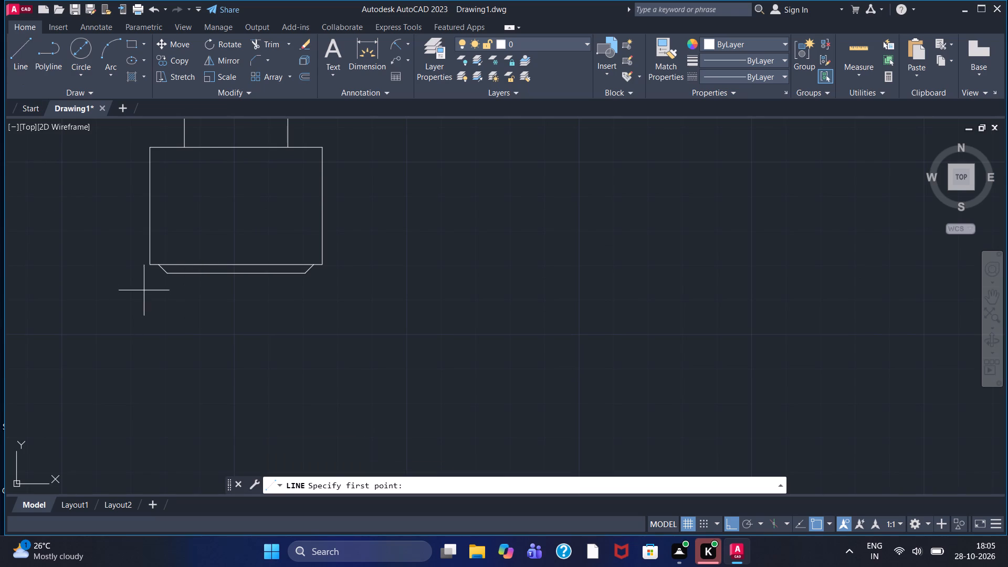
{"action": "left_click", "coordinate": [170, 275]}
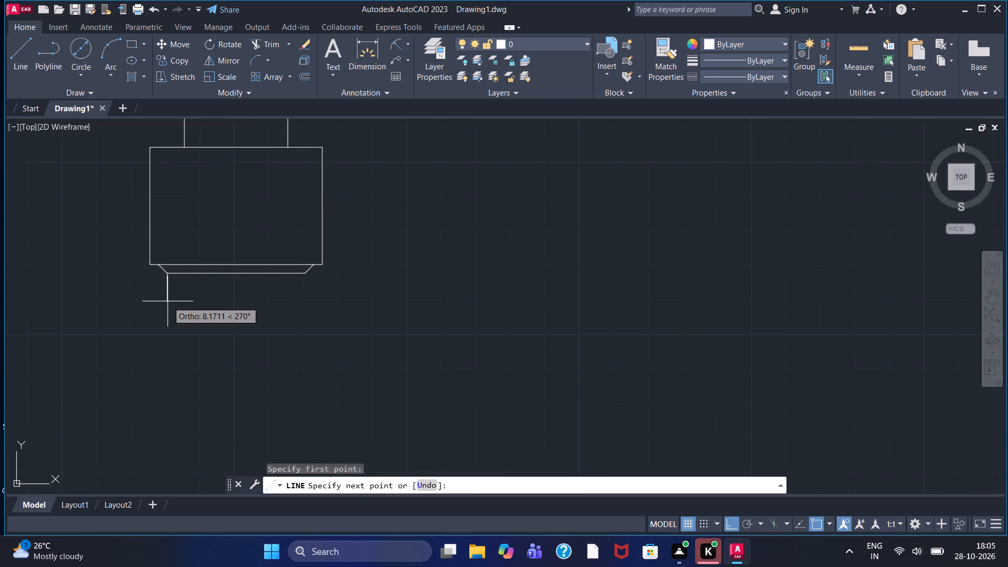
{"action": "type", "text": "10"}
{"action": "key", "text": "Return"}
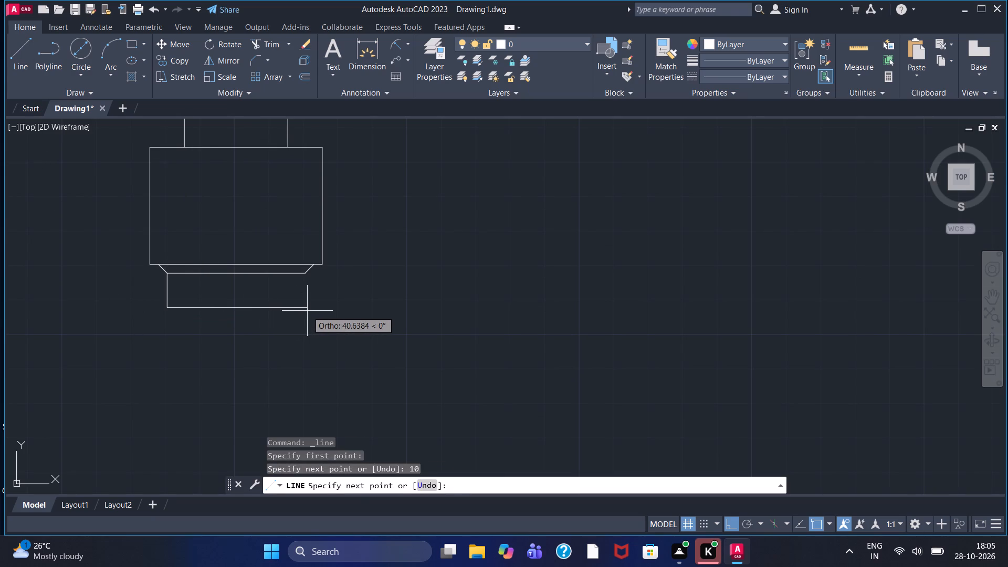
{"action": "type", "text": "40"}
{"action": "key", "text": "Return"}
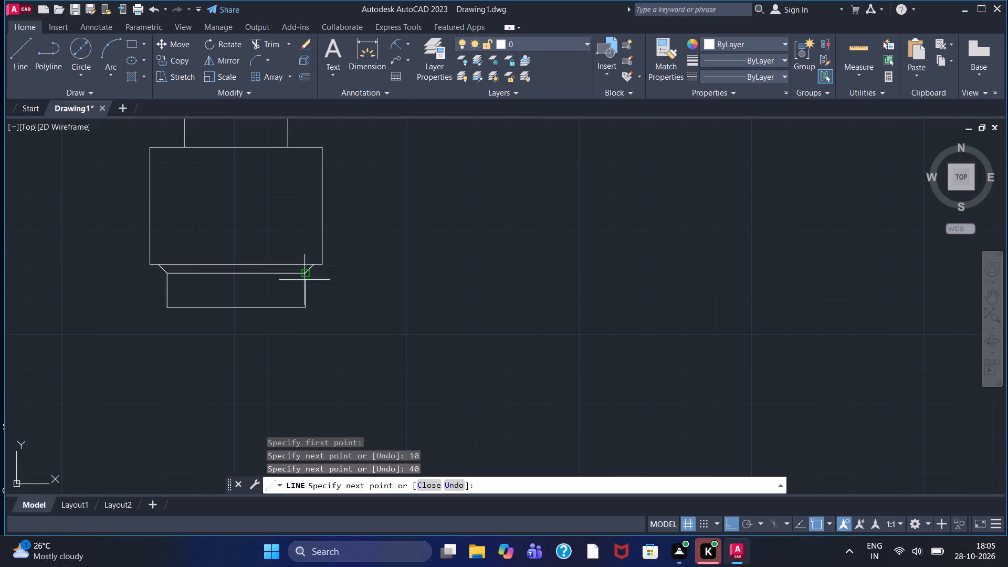
{"action": "left_click", "coordinate": [304, 275]}
{"action": "key", "text": "Escape"}
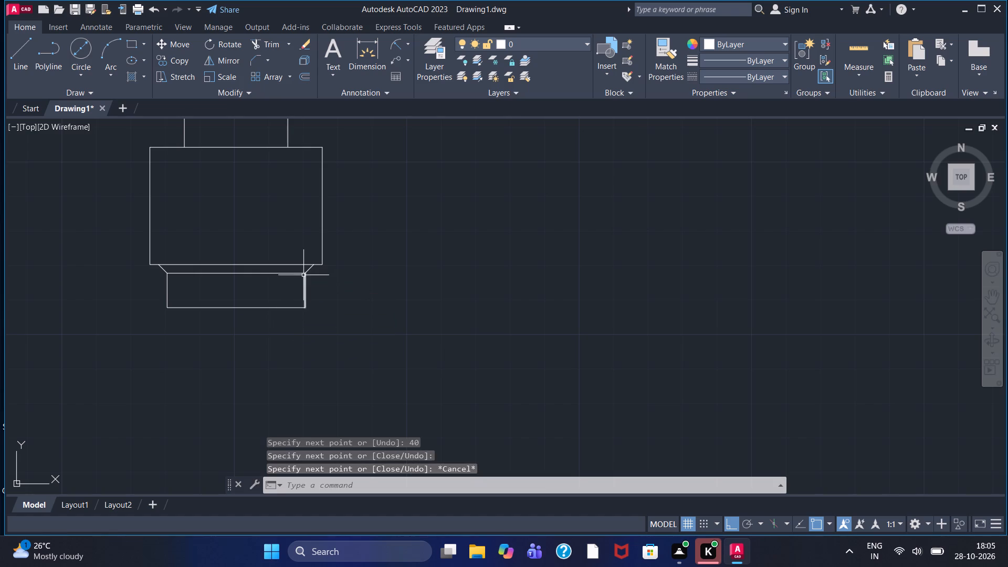
Draw a 50 wide, 25 high line outline beneath the neck, starting 5 outward from its lower-left corner and ending at its lower-right corner.
{"action": "left_click", "coordinate": [20, 47]}
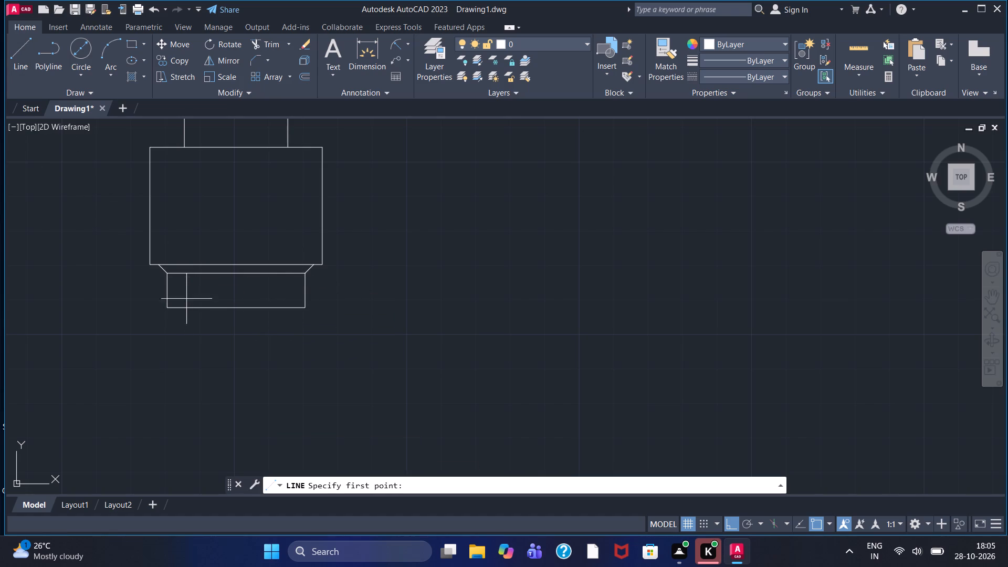
{"action": "left_click", "coordinate": [169, 309]}
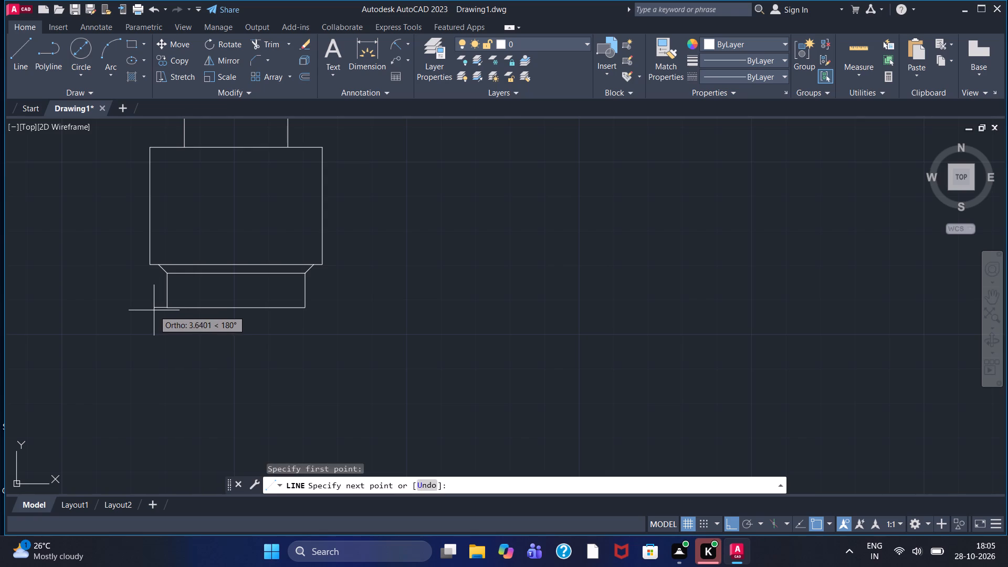
{"action": "key", "text": "5"}
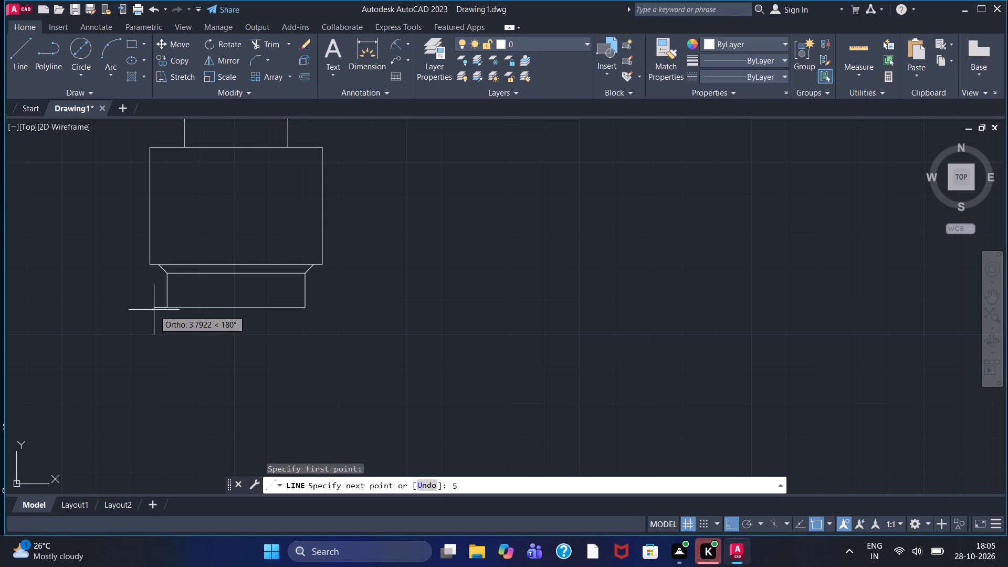
{"action": "key", "text": "Return"}
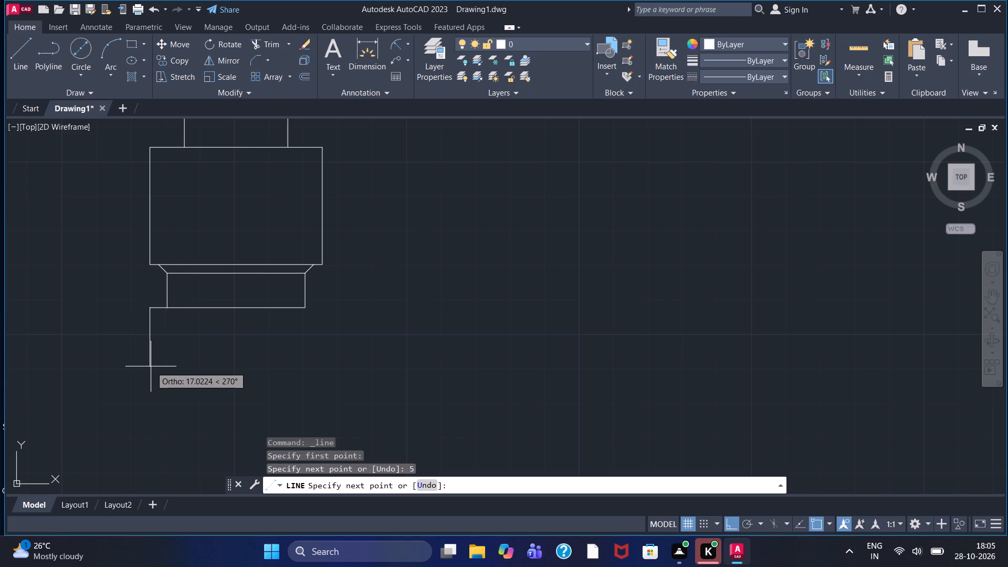
{"action": "type", "text": "25"}
{"action": "key", "text": "Return"}
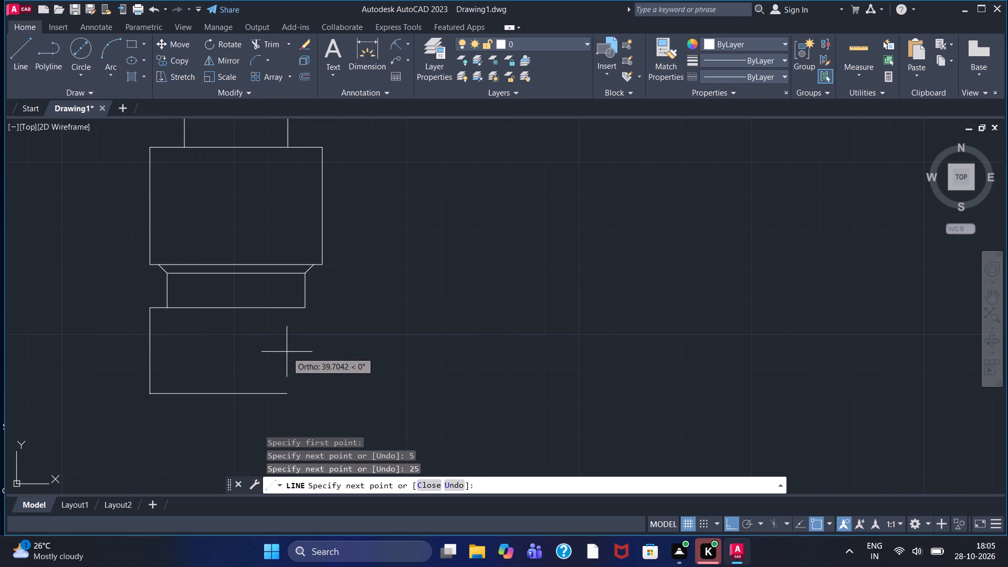
{"action": "type", "text": "50"}
{"action": "key", "text": "Return"}
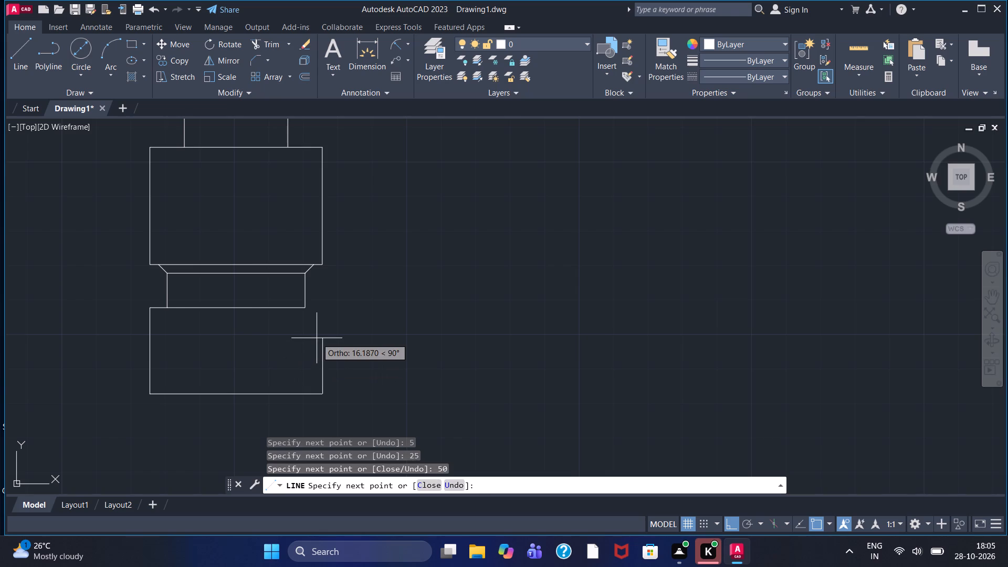
{"action": "type", "text": "25"}
{"action": "key", "text": "Return"}
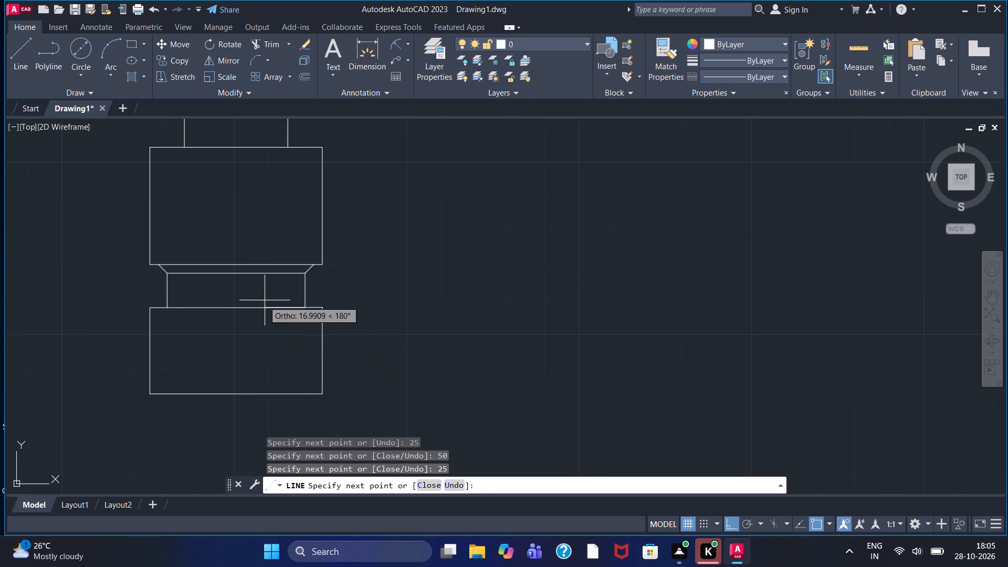
{"action": "left_click", "coordinate": [301, 306]}
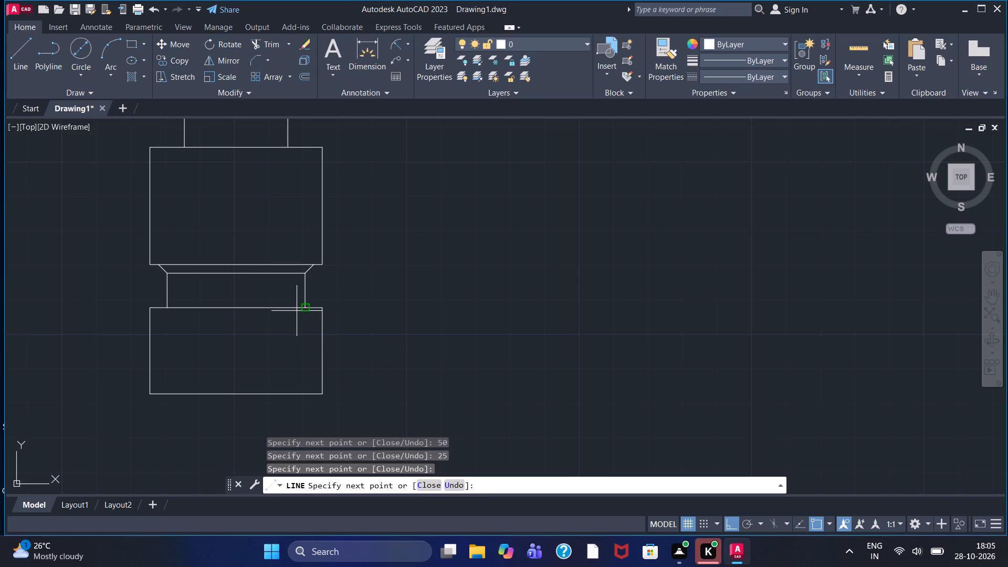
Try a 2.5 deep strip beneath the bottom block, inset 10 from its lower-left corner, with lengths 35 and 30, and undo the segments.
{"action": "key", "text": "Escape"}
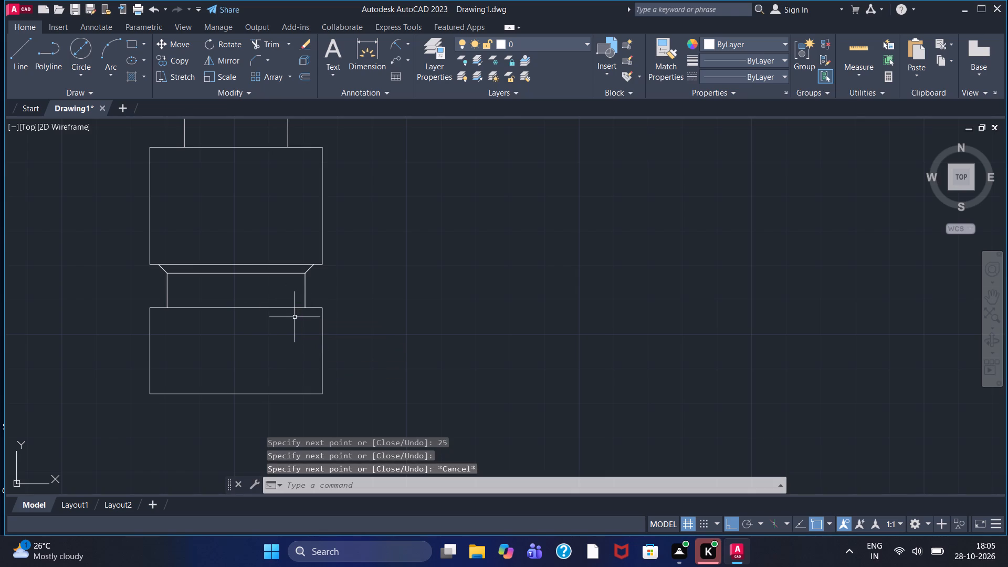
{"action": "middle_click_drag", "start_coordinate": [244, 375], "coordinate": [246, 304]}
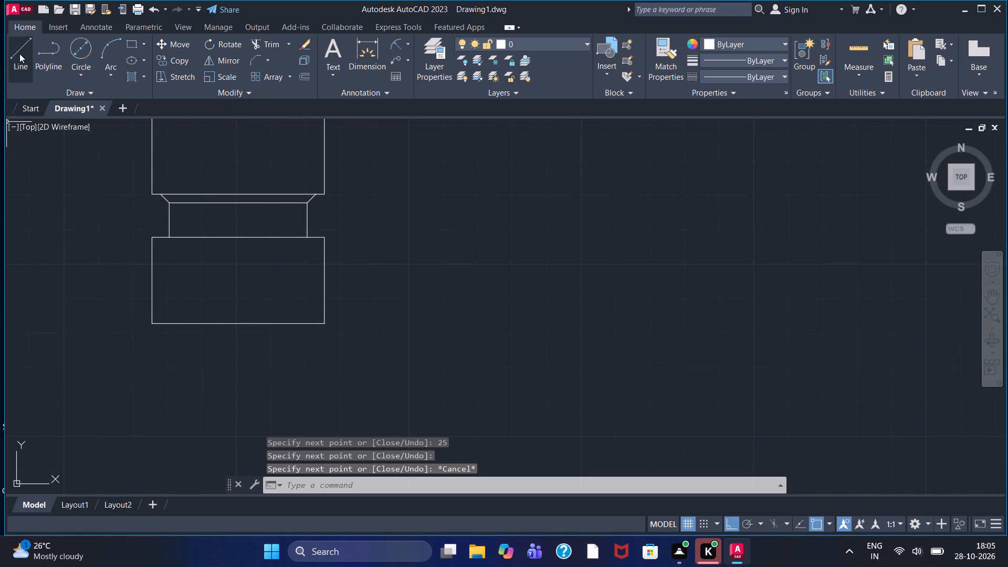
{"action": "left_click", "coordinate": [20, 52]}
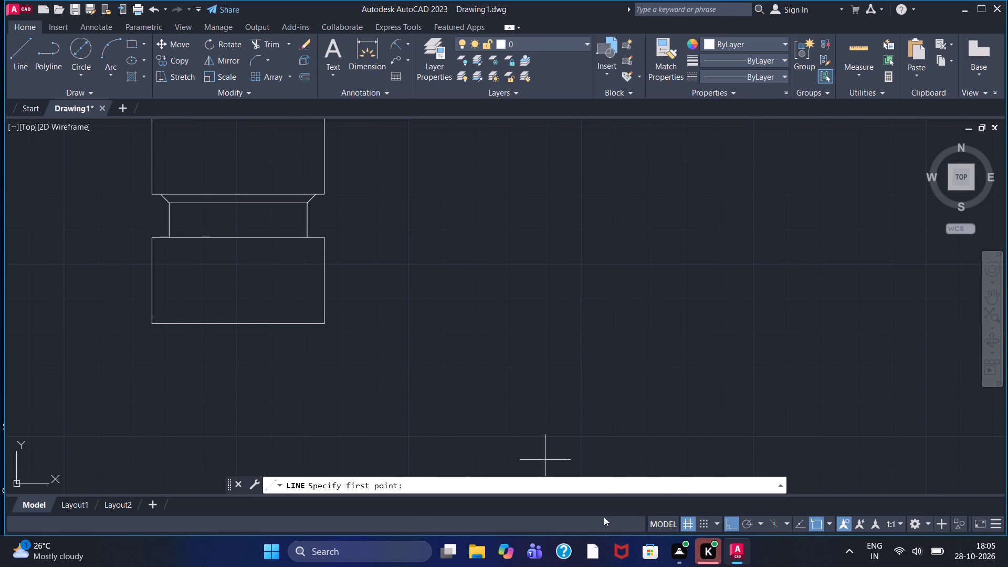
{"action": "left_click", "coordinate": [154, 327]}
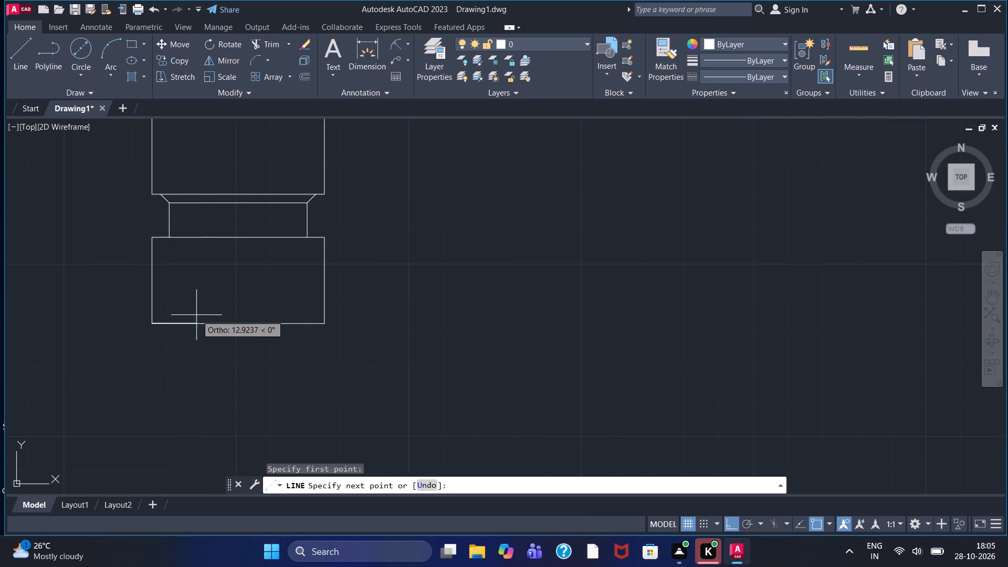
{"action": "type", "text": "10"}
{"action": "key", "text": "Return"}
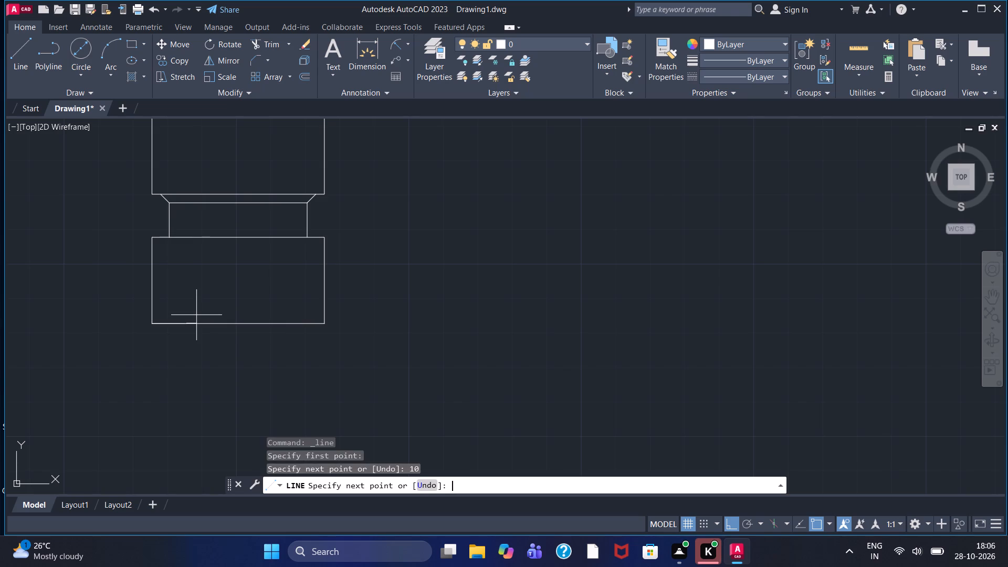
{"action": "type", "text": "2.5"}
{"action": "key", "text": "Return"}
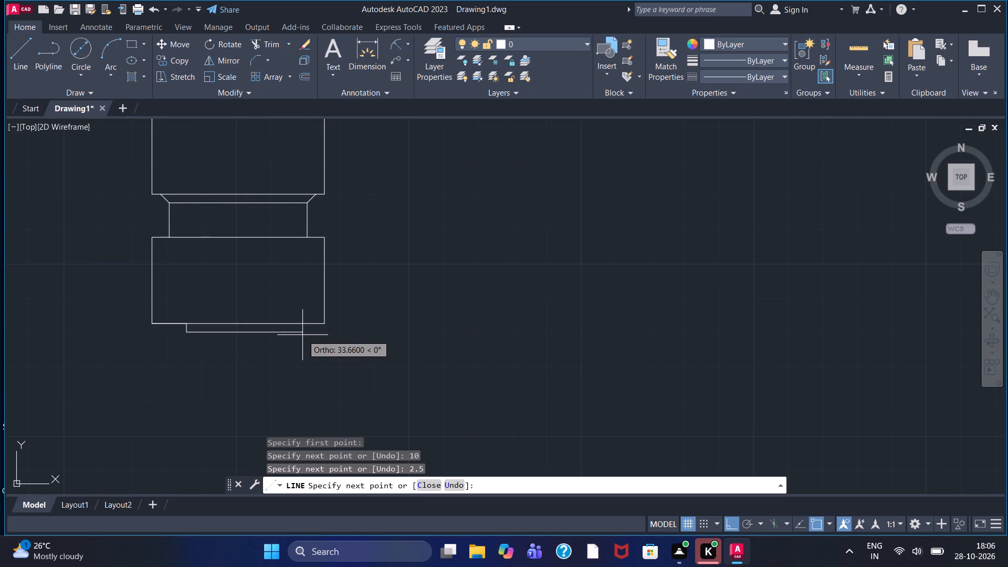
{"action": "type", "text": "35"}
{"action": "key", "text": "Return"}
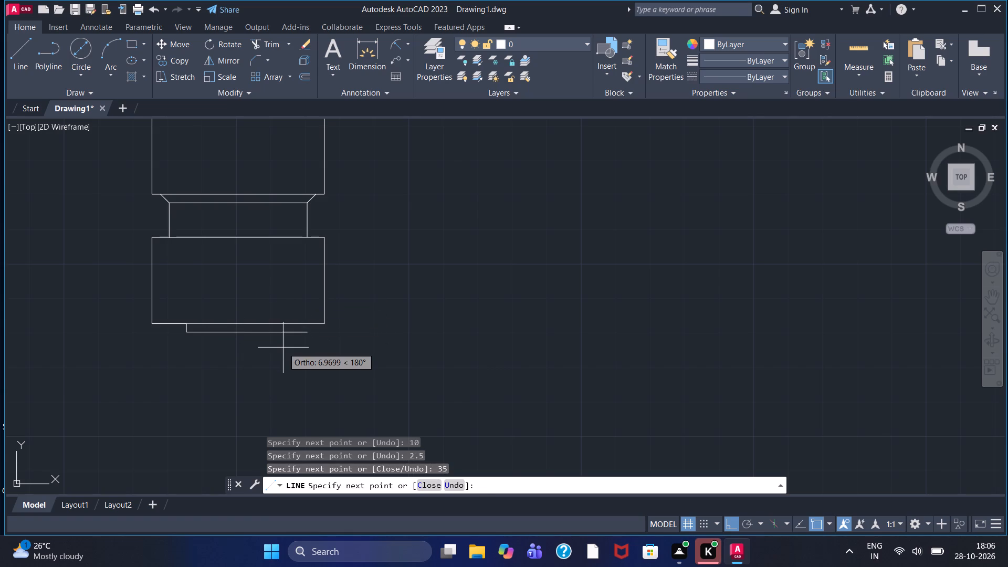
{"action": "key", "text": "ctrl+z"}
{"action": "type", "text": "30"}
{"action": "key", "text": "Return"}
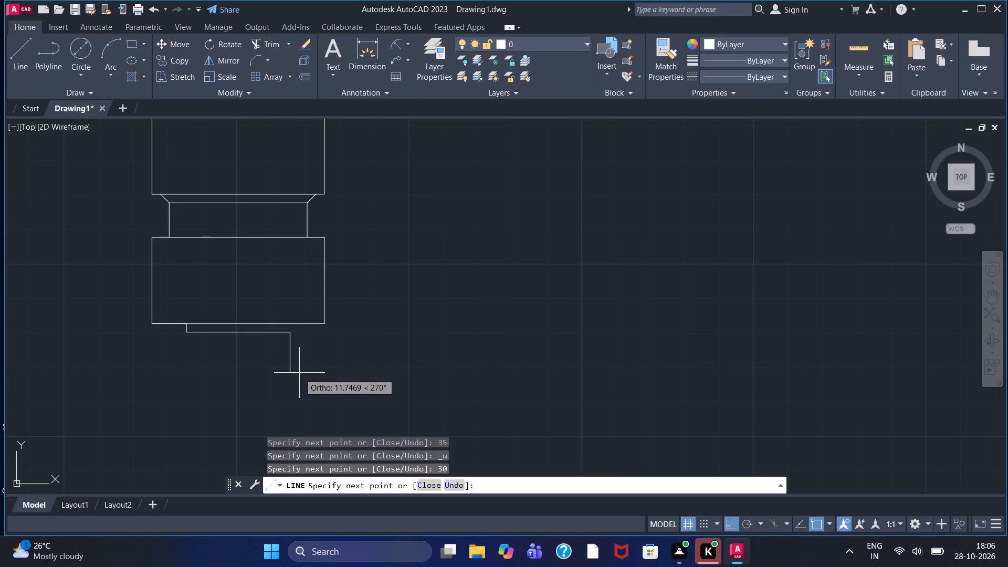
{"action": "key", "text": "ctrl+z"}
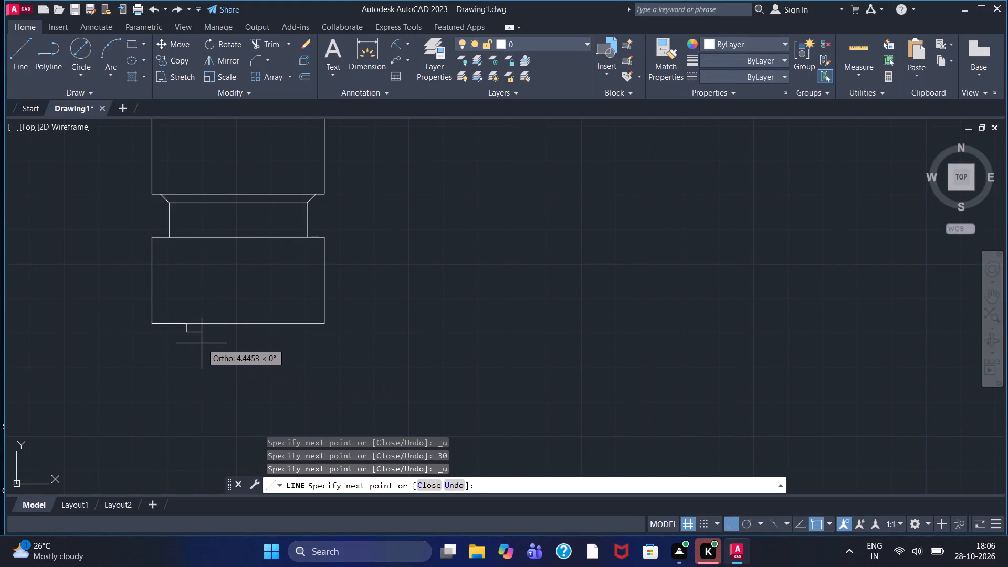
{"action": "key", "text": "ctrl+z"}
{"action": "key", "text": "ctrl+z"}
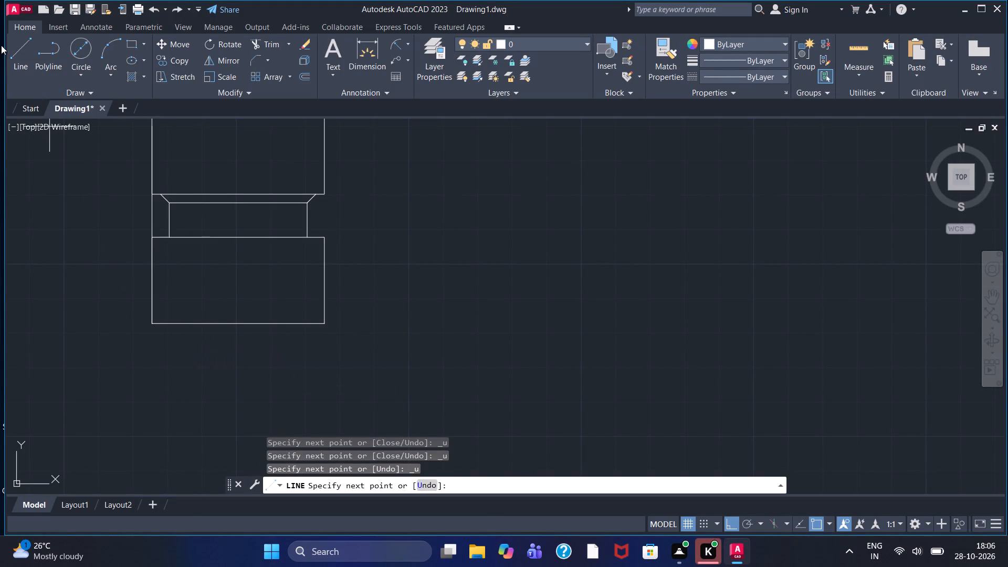
Draw a 40 wide, 2.5 deep line strip beneath the bottom block, inset 5 from its lower-left corner, running its last side up past the block's bottom edge.
{"action": "left_click_drag", "start_coordinate": [12, 52], "coordinate": [24, 62]}
{"action": "left_click_drag", "start_coordinate": [152, 321], "coordinate": [161, 322]}
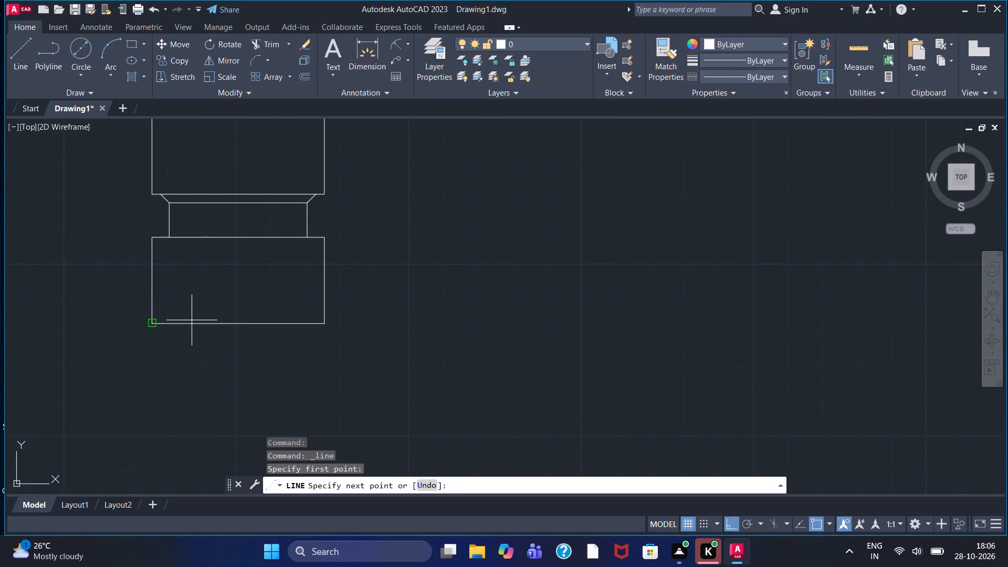
{"action": "key", "text": "5"}
{"action": "key", "text": "Return"}
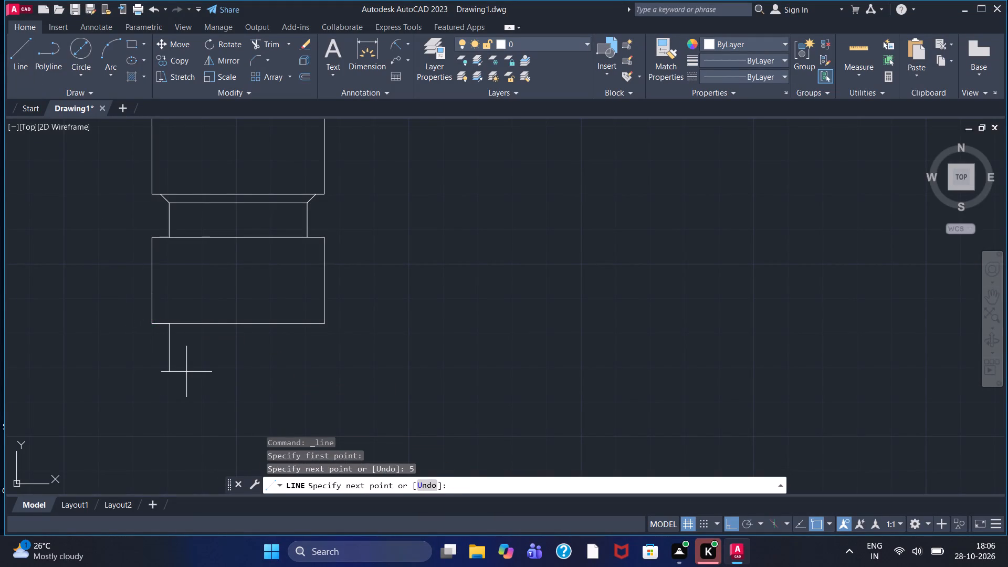
{"action": "type", "text": "2.5"}
{"action": "key", "text": "Return"}
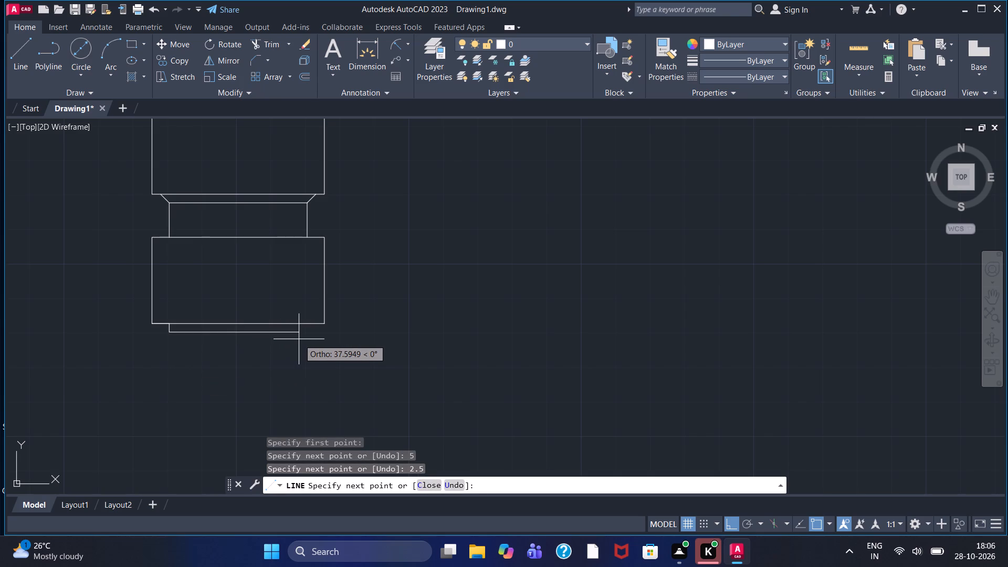
{"action": "type", "text": "40"}
{"action": "key", "text": "Return"}
{"action": "left_click", "coordinate": [298, 308]}
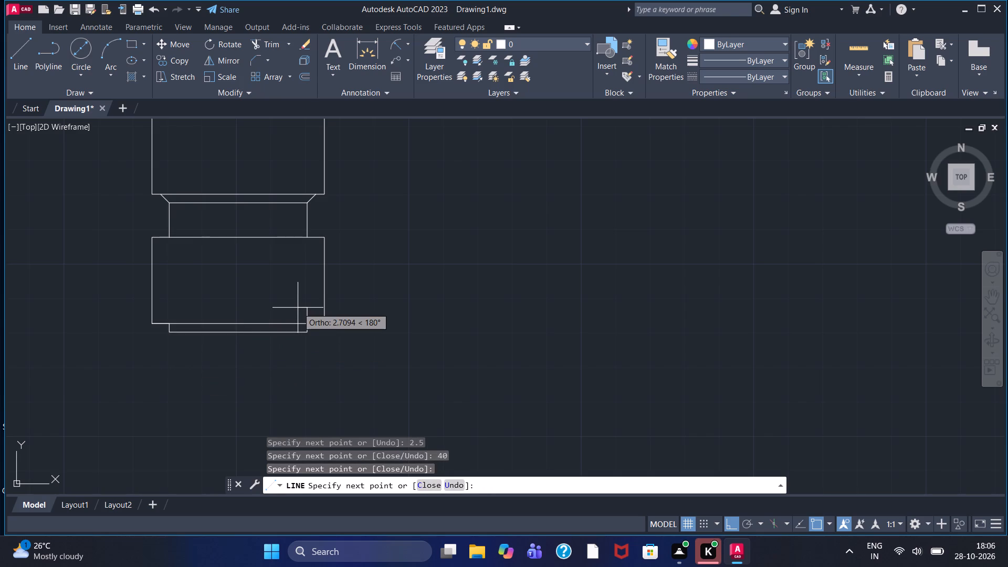
{"action": "right_click", "coordinate": [298, 308]}
{"action": "left_click", "coordinate": [308, 317]}
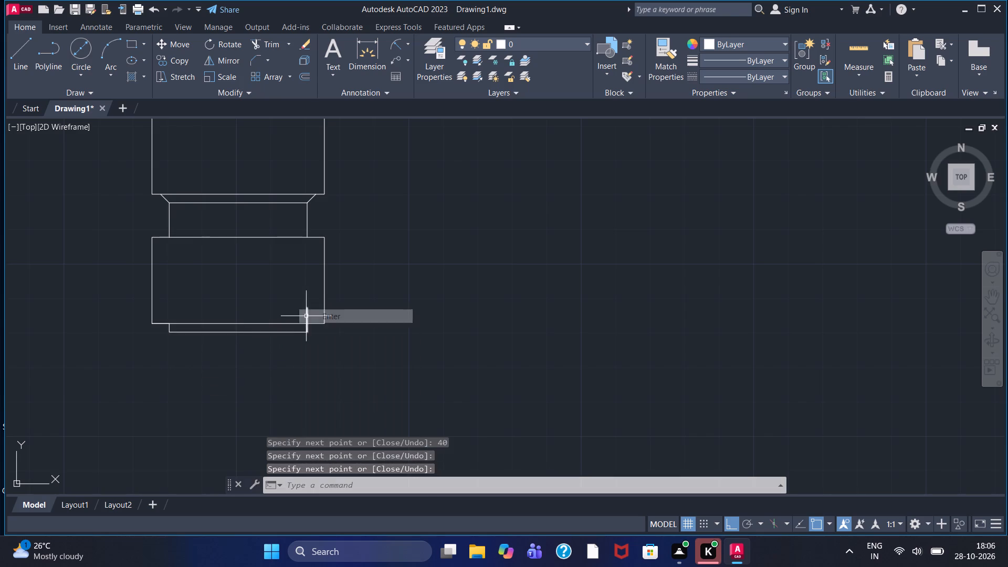
Trim the part of the strip's right vertical line that extends above the block's bottom edge.
{"action": "left_click", "coordinate": [264, 47]}
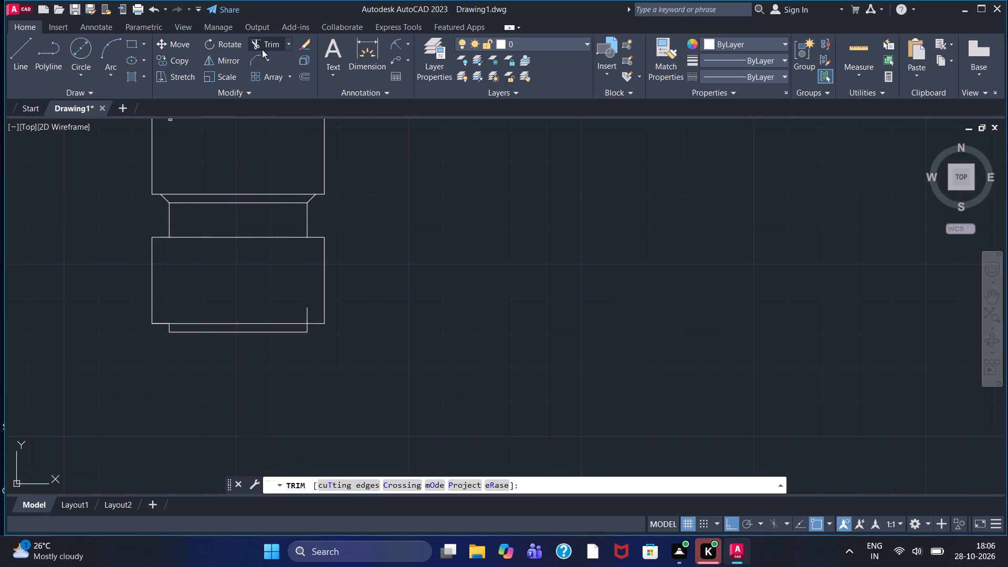
{"action": "left_click", "coordinate": [306, 311]}
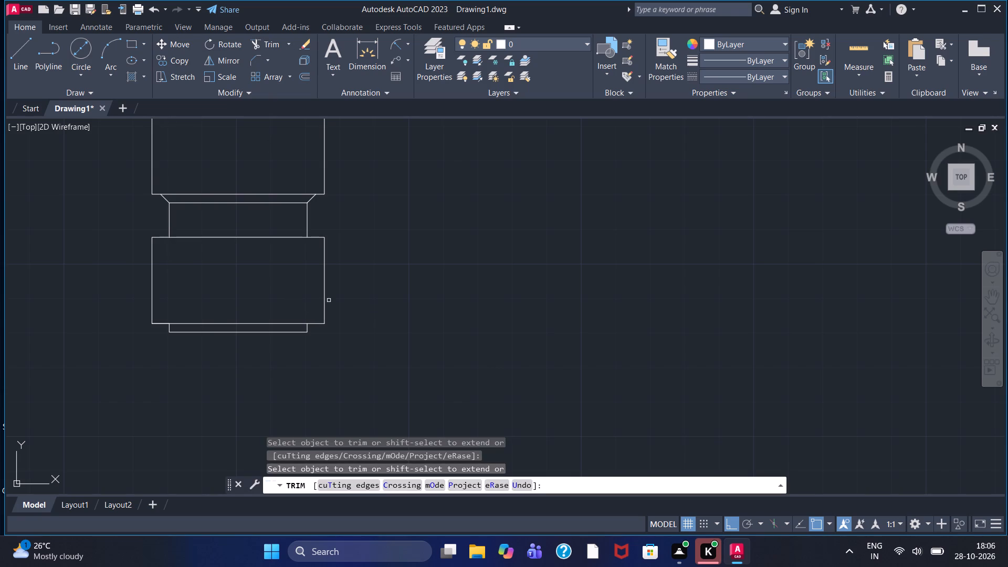
Chamfer the strip's left vertical line with the block's bottom edge using a 2.5 length and 45 degree angle.
{"action": "left_click", "coordinate": [253, 56]}
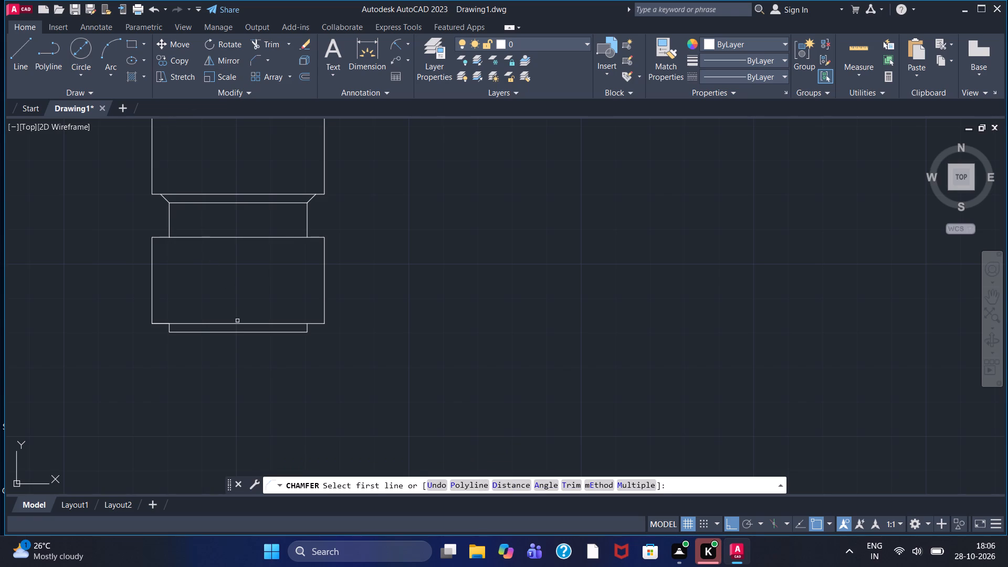
{"action": "left_click", "coordinate": [549, 484]}
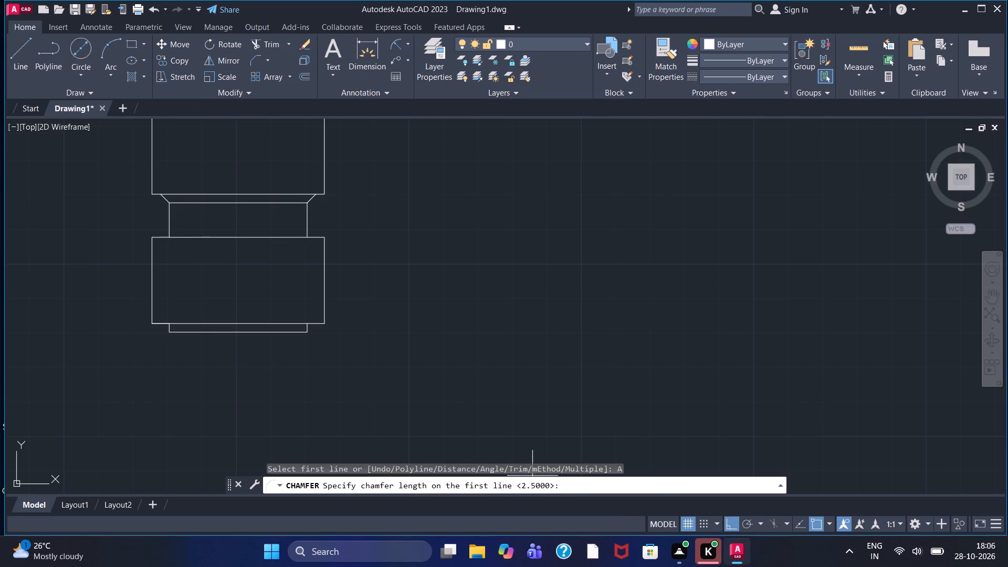
{"action": "type", "text": "2.5"}
{"action": "key", "text": "Return"}
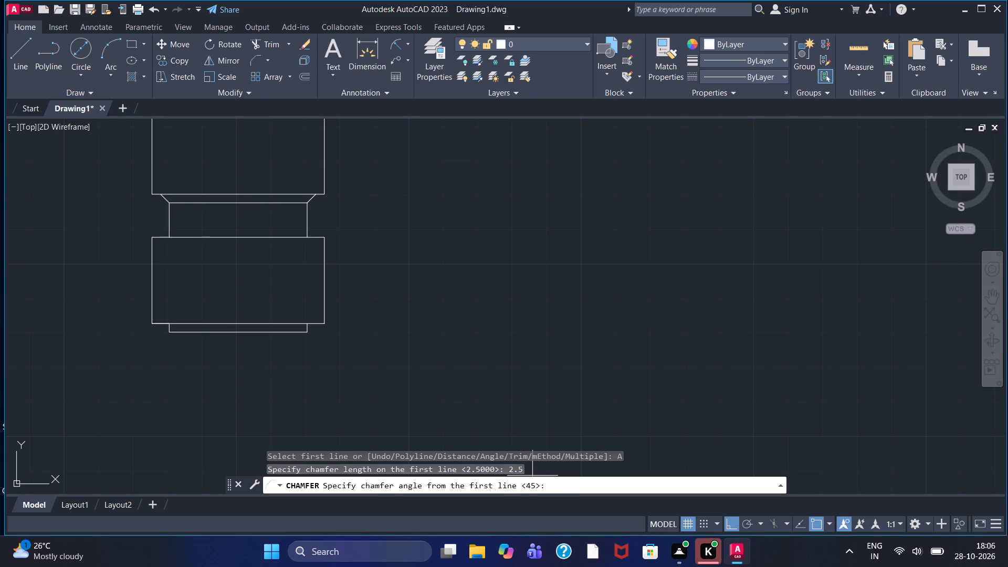
{"action": "left_click", "coordinate": [549, 484]}
{"action": "key", "text": "4"}
{"action": "key", "text": "5"}
{"action": "key", "text": "Return"}
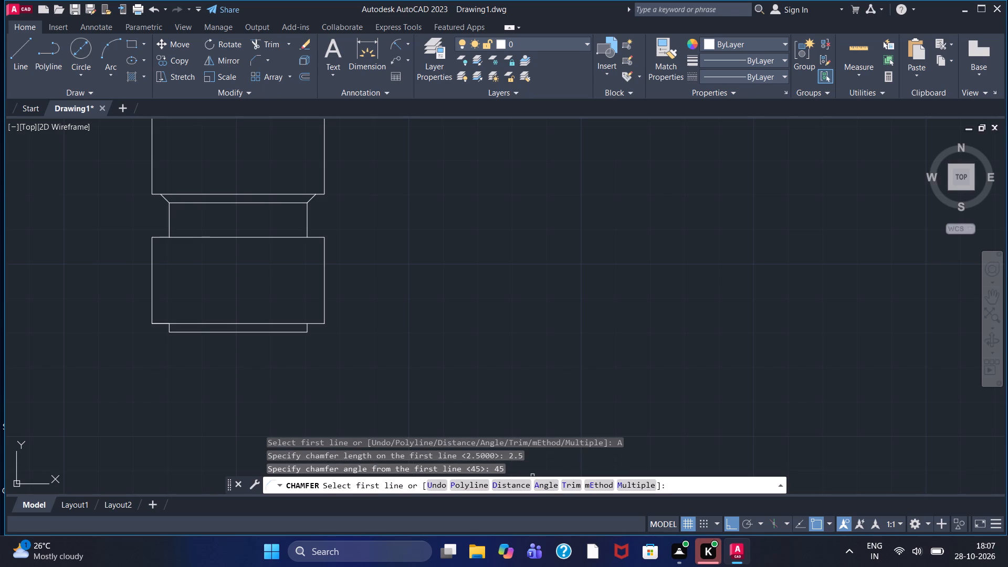
{"action": "scroll", "coordinate": [173, 331], "scroll_direction": "up", "scroll_amount": 3}
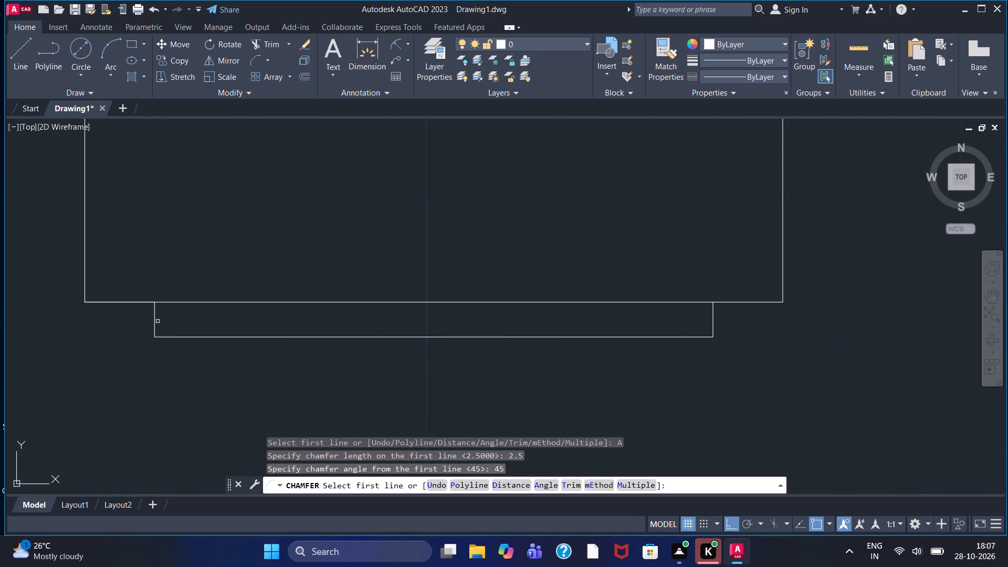
{"action": "left_click", "coordinate": [154, 319]}
{"action": "left_click", "coordinate": [139, 300]}
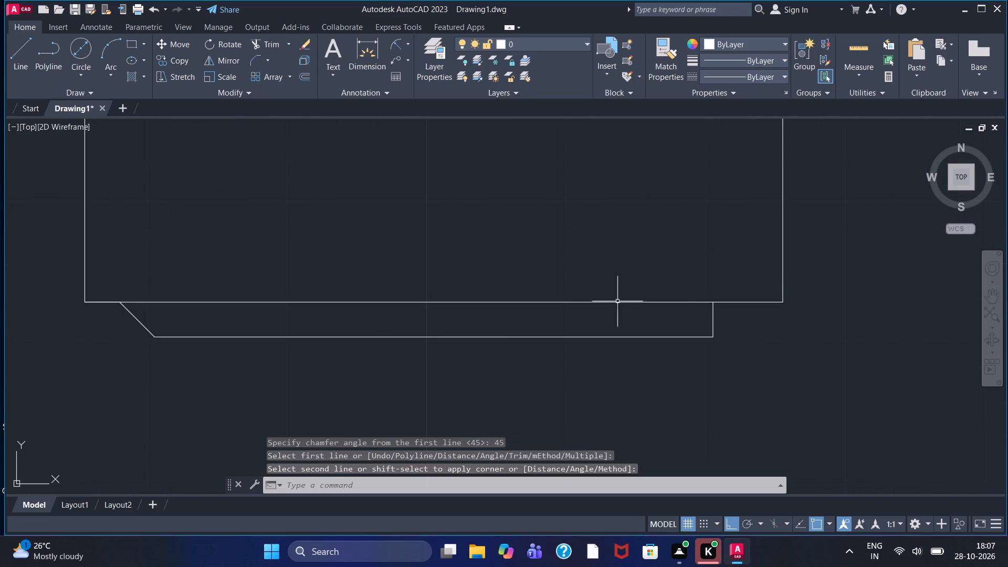
Chamfer the strip's right vertical line with the block's bottom edge using the same 2.5 length and 45 degree angle.
{"action": "right_click", "coordinate": [660, 308]}
{"action": "left_click", "coordinate": [697, 56]}
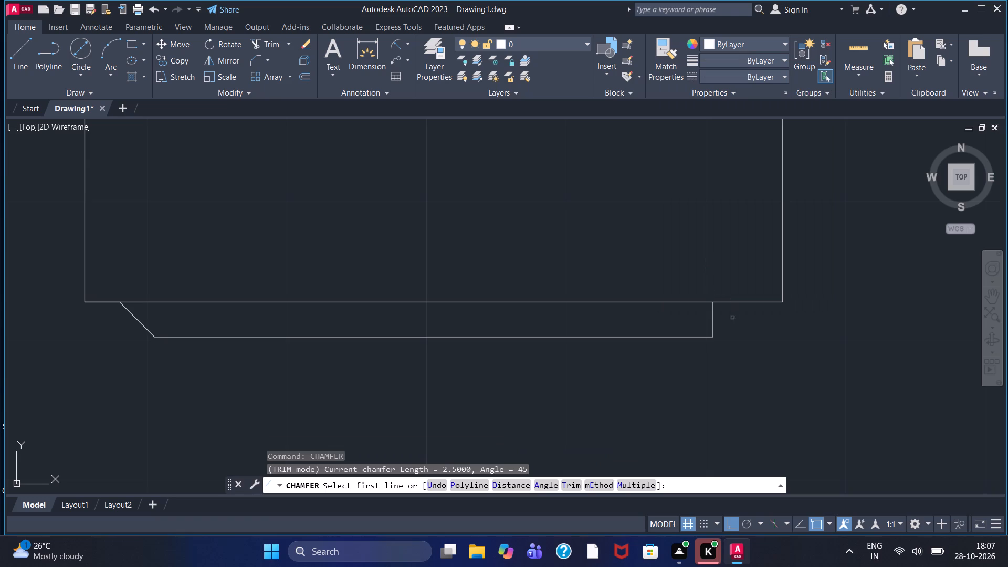
{"action": "left_click", "coordinate": [714, 323]}
{"action": "left_click", "coordinate": [739, 301]}
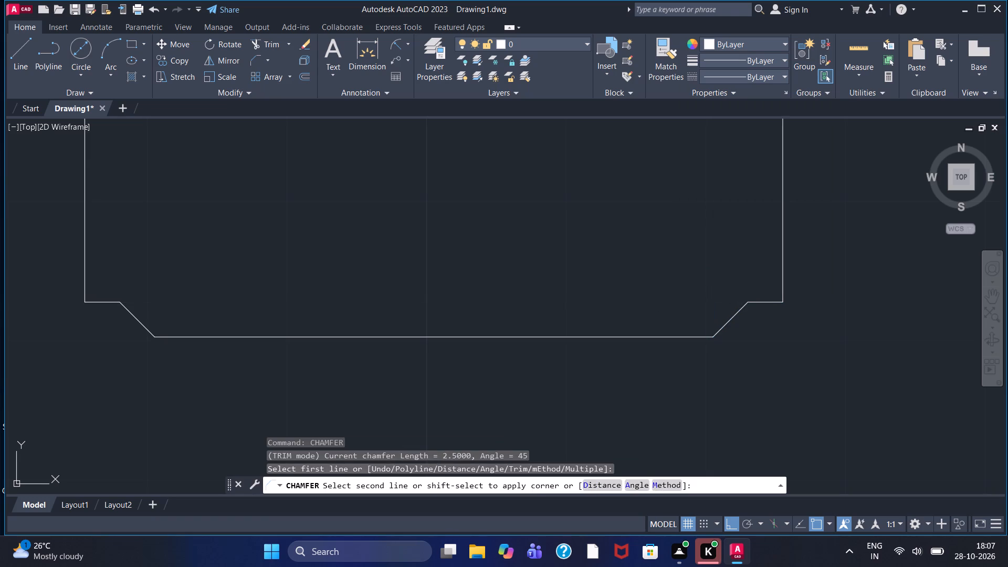
Draw a horizontal line joining the upper ends of the two new chamfers to restore the block's bottom edge.
{"action": "left_click", "coordinate": [19, 61]}
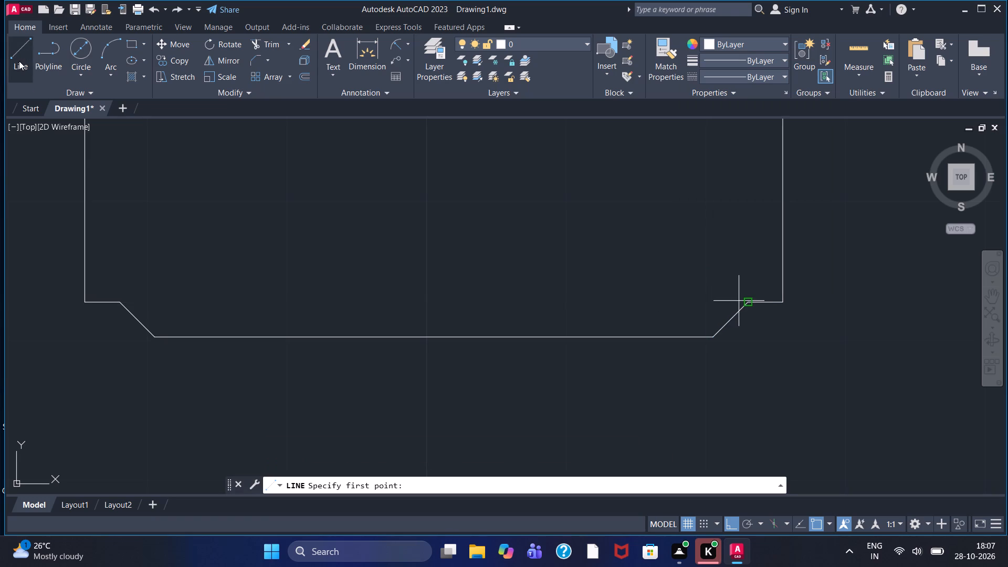
{"action": "left_click_drag", "start_coordinate": [117, 300], "coordinate": [131, 303]}
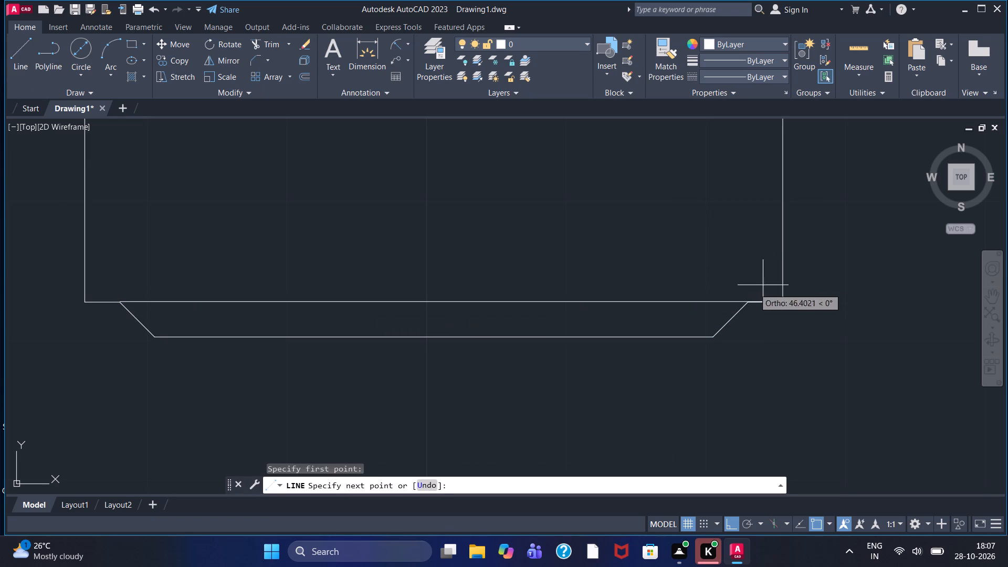
{"action": "left_click", "coordinate": [752, 301]}
{"action": "key", "text": "Escape"}
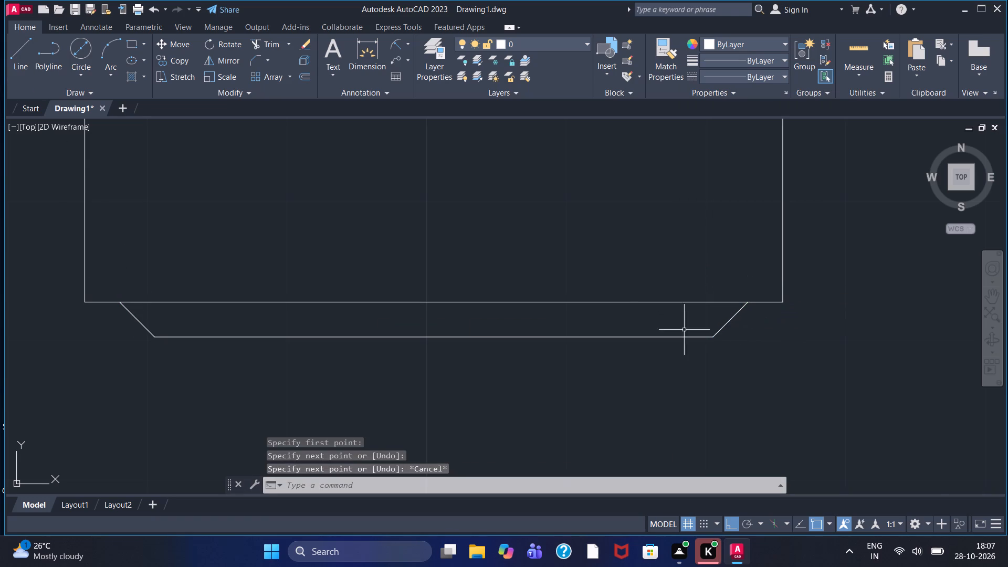
Draw a 40 wide, 10 high neck from lines beneath the chamfered strip, from its lower-left corner around to its lower-right corner.
{"action": "scroll", "coordinate": [633, 319], "scroll_direction": "down", "scroll_amount": 1}
{"action": "middle_click_drag", "start_coordinate": [525, 373], "coordinate": [558, 356]}
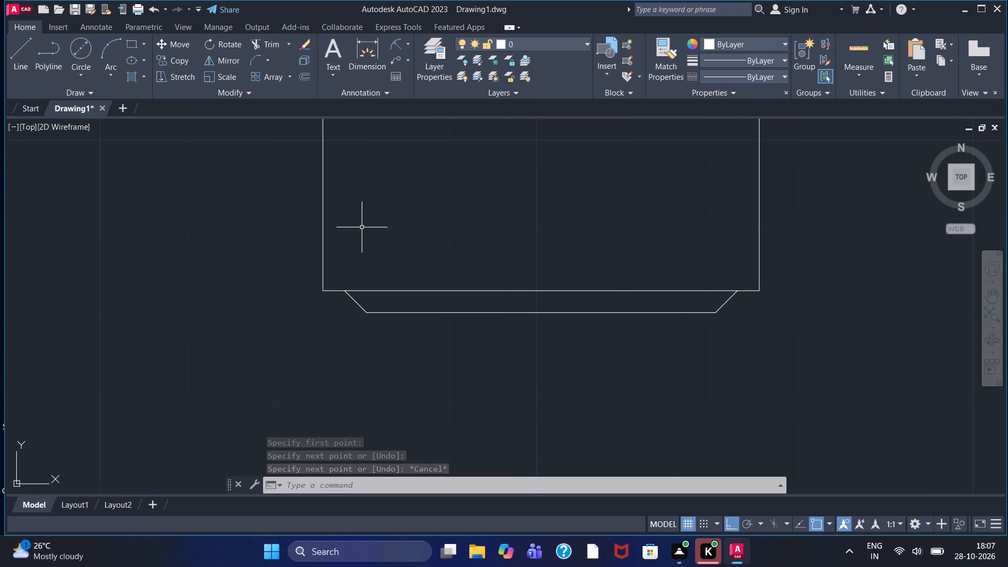
{"action": "left_click", "coordinate": [17, 53]}
{"action": "scroll", "coordinate": [251, 270], "scroll_direction": "down", "scroll_amount": 2}
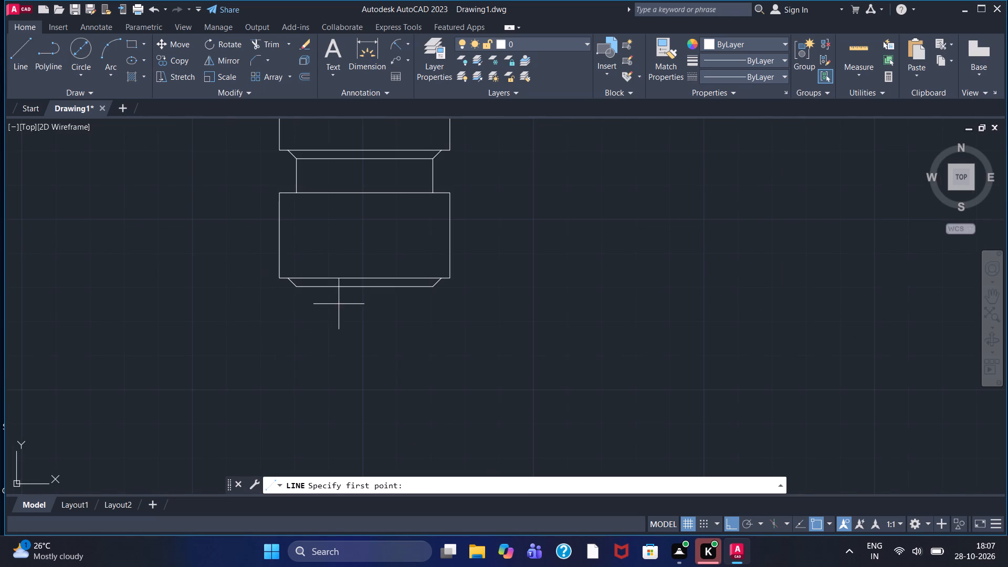
{"action": "left_click", "coordinate": [297, 290]}
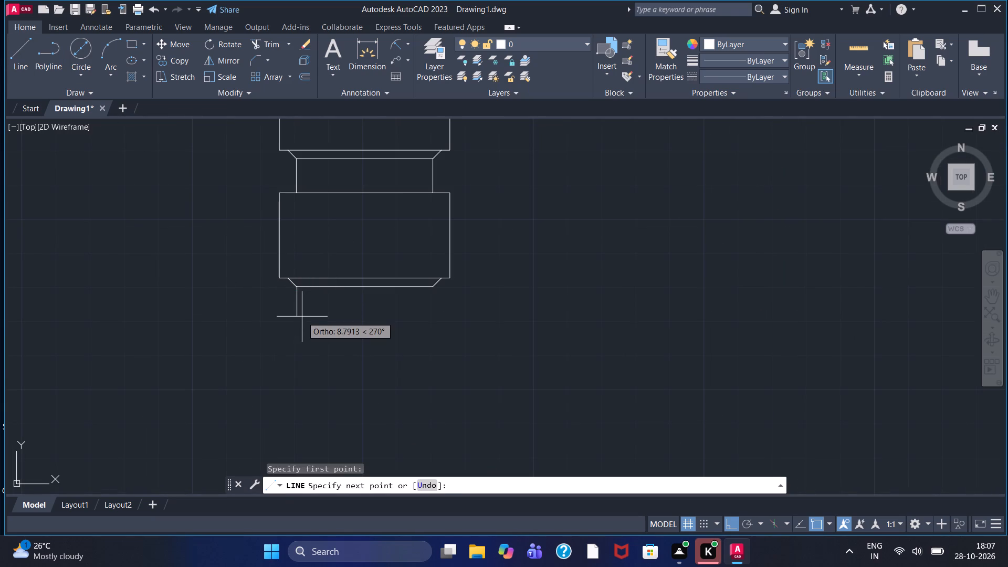
{"action": "type", "text": "10"}
{"action": "key", "text": "Return"}
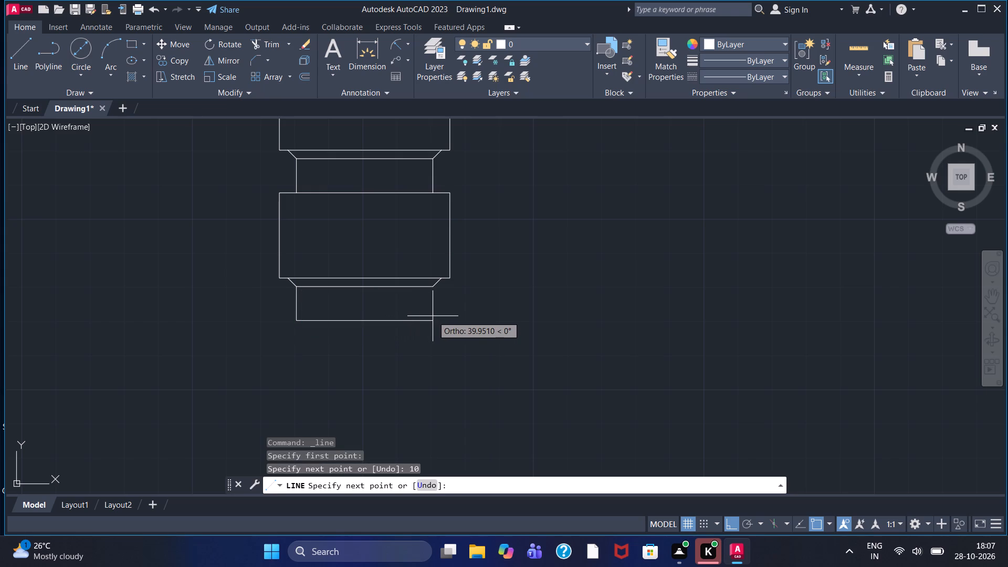
{"action": "type", "text": "40"}
{"action": "key", "text": "Return"}
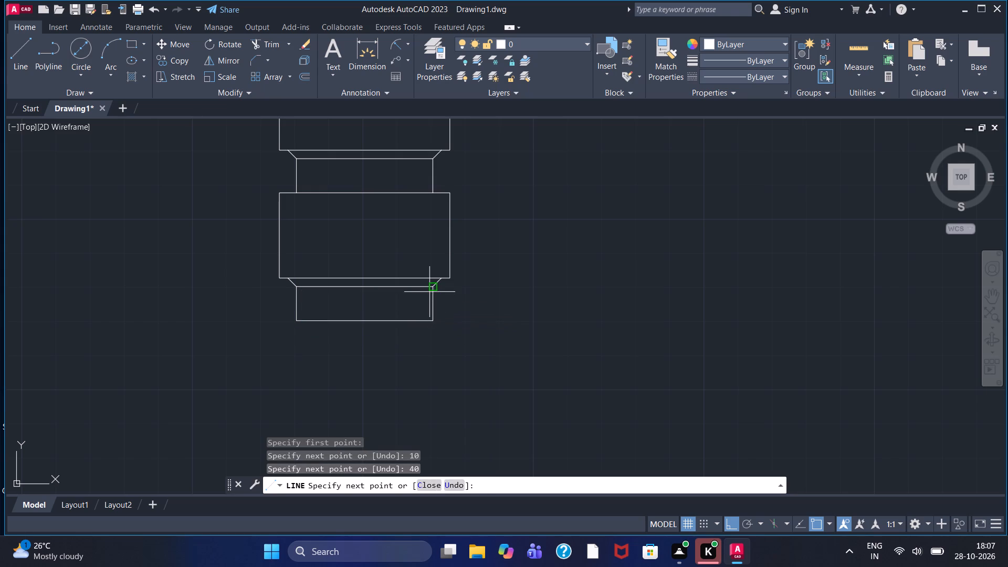
{"action": "left_click", "coordinate": [430, 286]}
{"action": "key", "text": "Escape"}
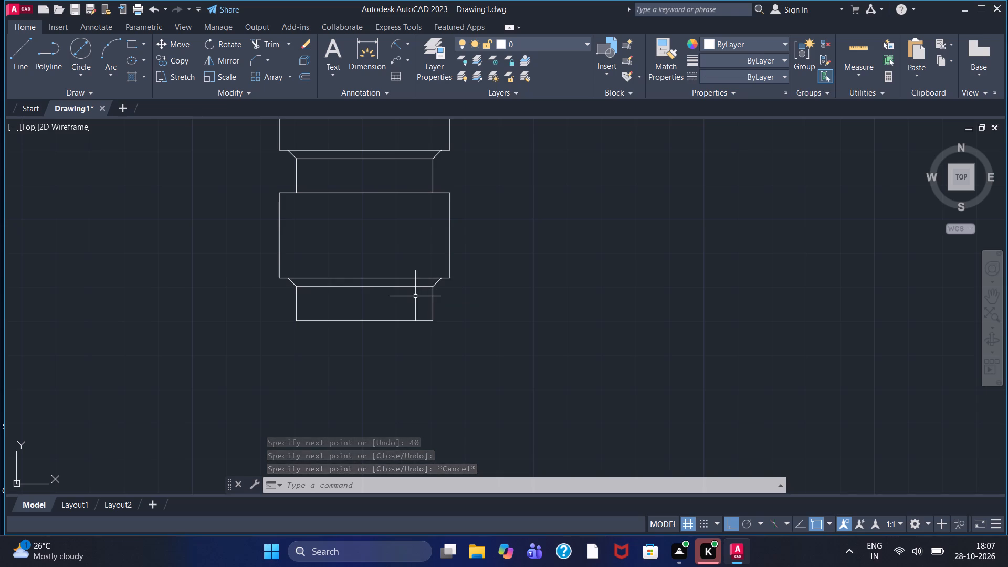
Draw a 10 long vertical line down from the midpoint of the lowest neck's bottom edge, with 10 long horizontal lines extending both ways from its end.
{"action": "left_click", "coordinate": [17, 69]}
{"action": "left_click", "coordinate": [367, 319]}
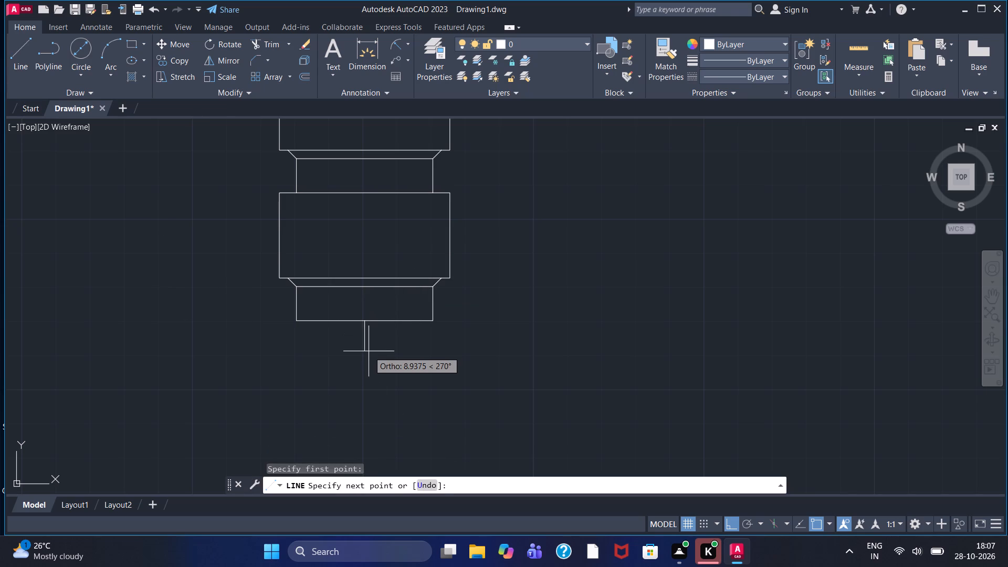
{"action": "type", "text": "10"}
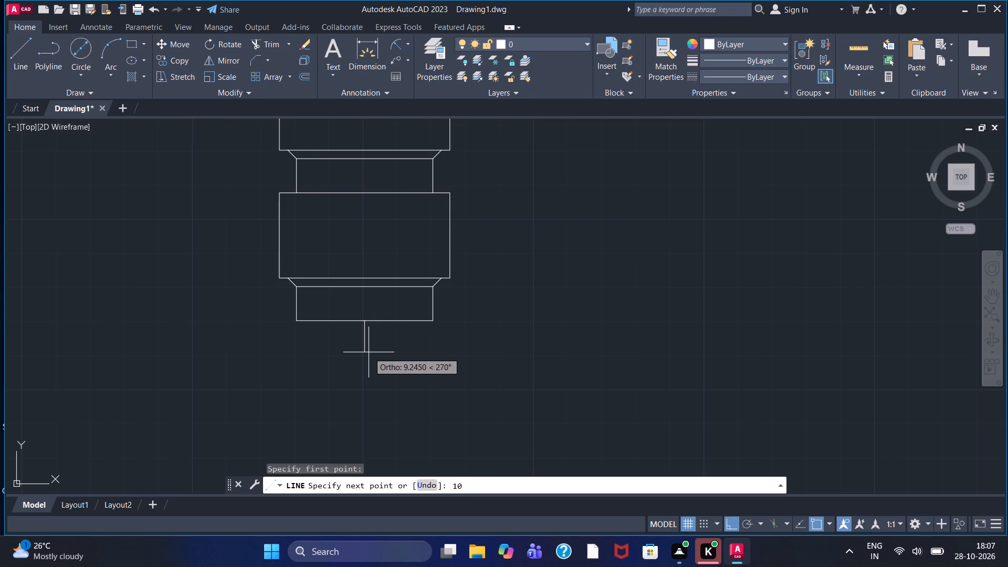
{"action": "key", "text": "Return"}
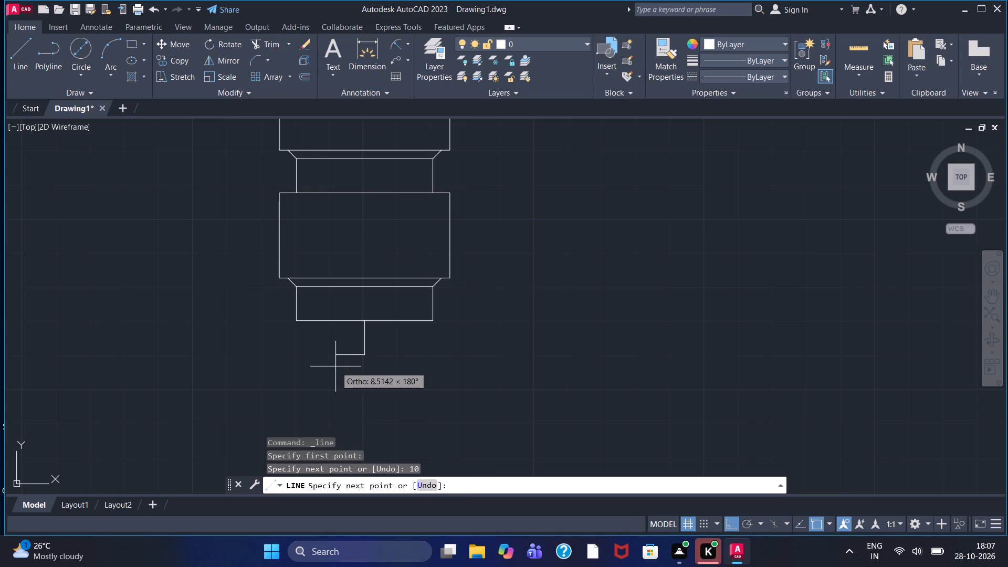
{"action": "type", "text": "10"}
{"action": "key", "text": "Return"}
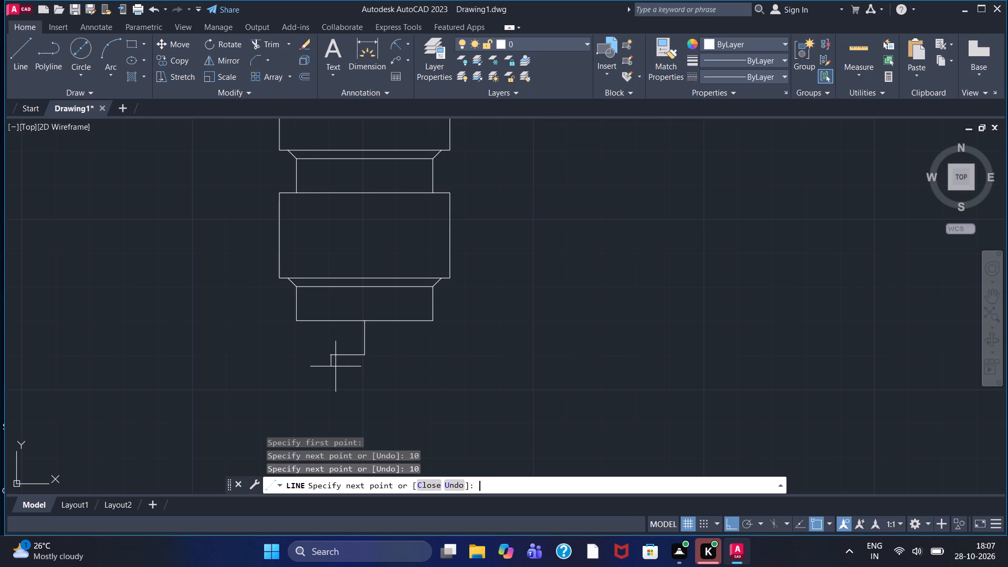
{"action": "key", "text": "Escape"}
{"action": "left_click", "coordinate": [18, 64]}
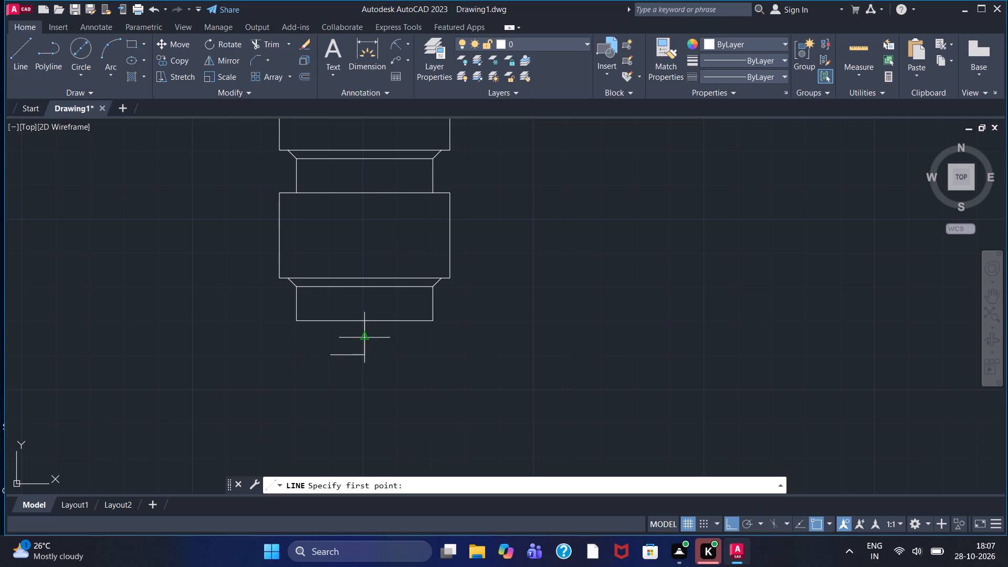
{"action": "double_click", "coordinate": [362, 354]}
{"action": "type", "text": "10"}
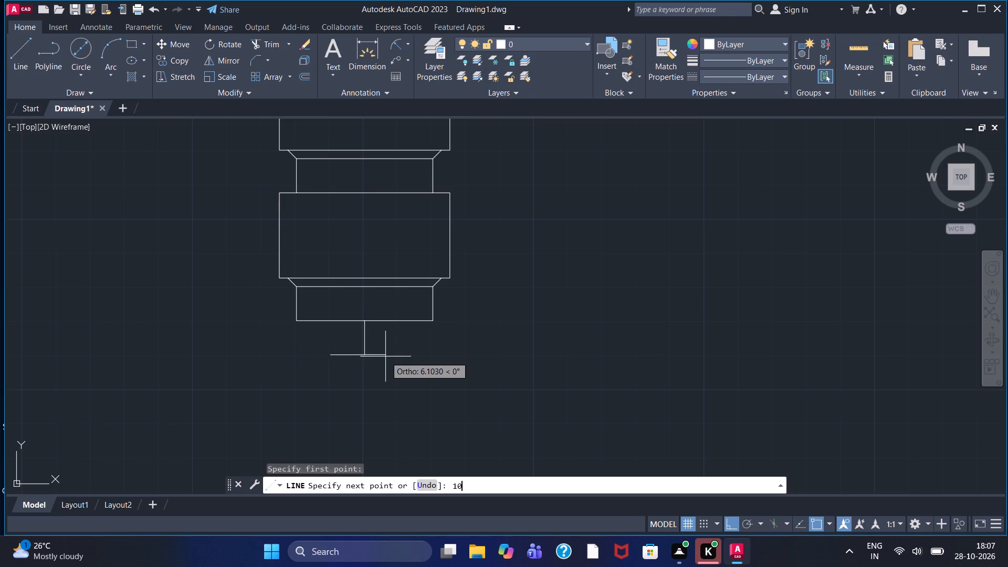
{"action": "key", "text": "Return"}
{"action": "key", "text": "Escape"}
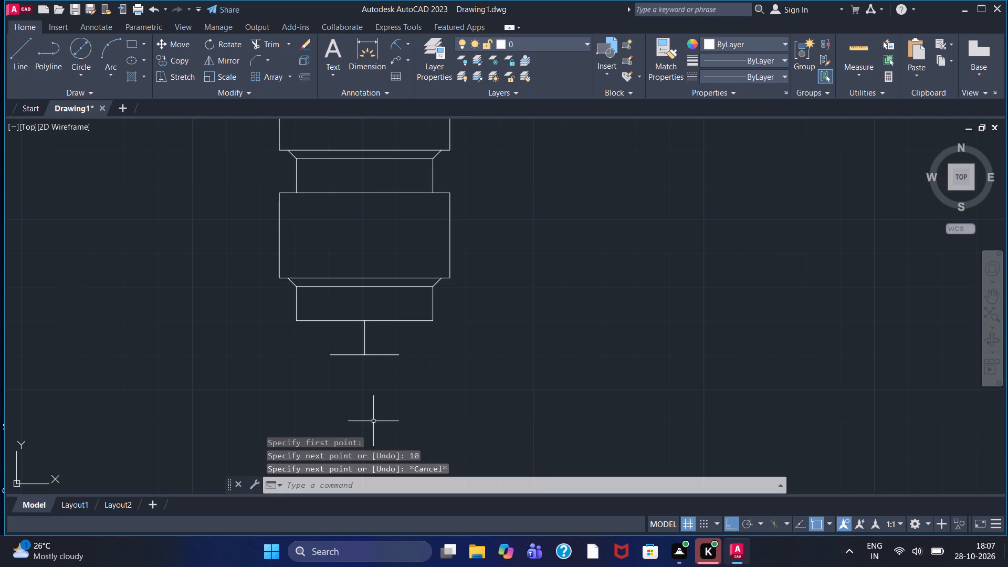
With ortho off, draw slanted lines joining the lowest neck's two bottom corners to the ends of the short base line, forming a tapered tip.
{"action": "key", "text": "F8"}
{"action": "left_click", "coordinate": [12, 62]}
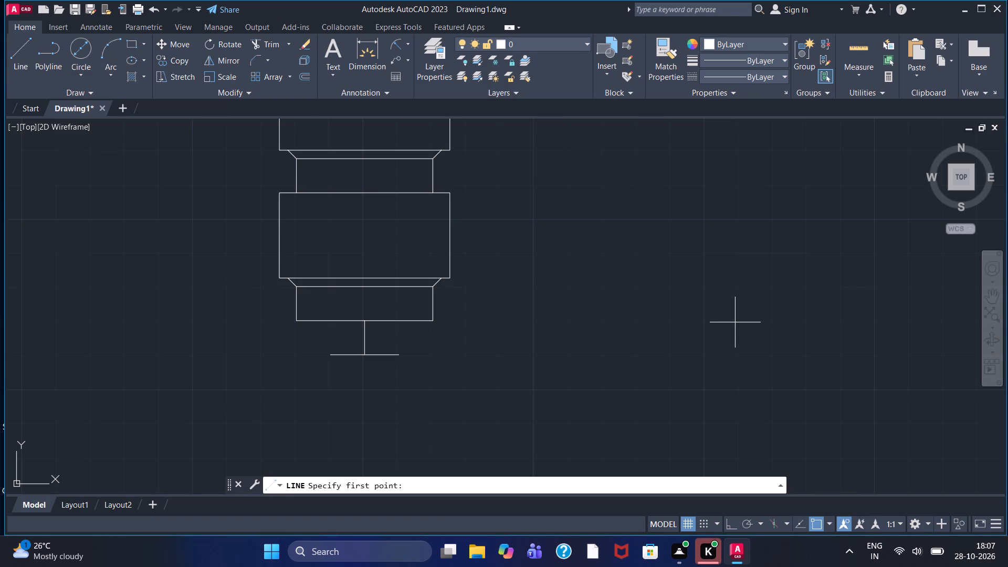
{"action": "left_click", "coordinate": [294, 319]}
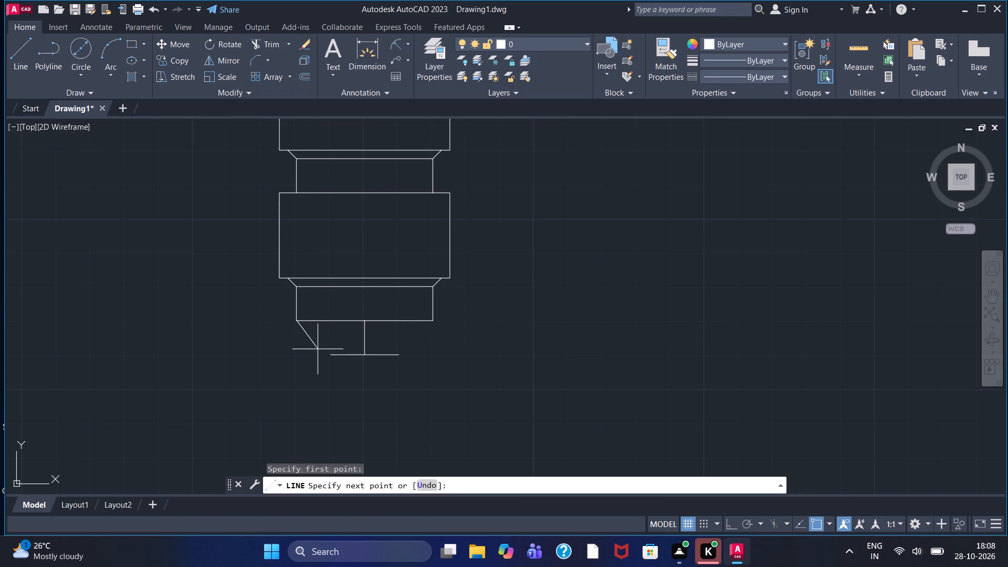
{"action": "left_click", "coordinate": [331, 355]}
{"action": "right_click", "coordinate": [332, 354]}
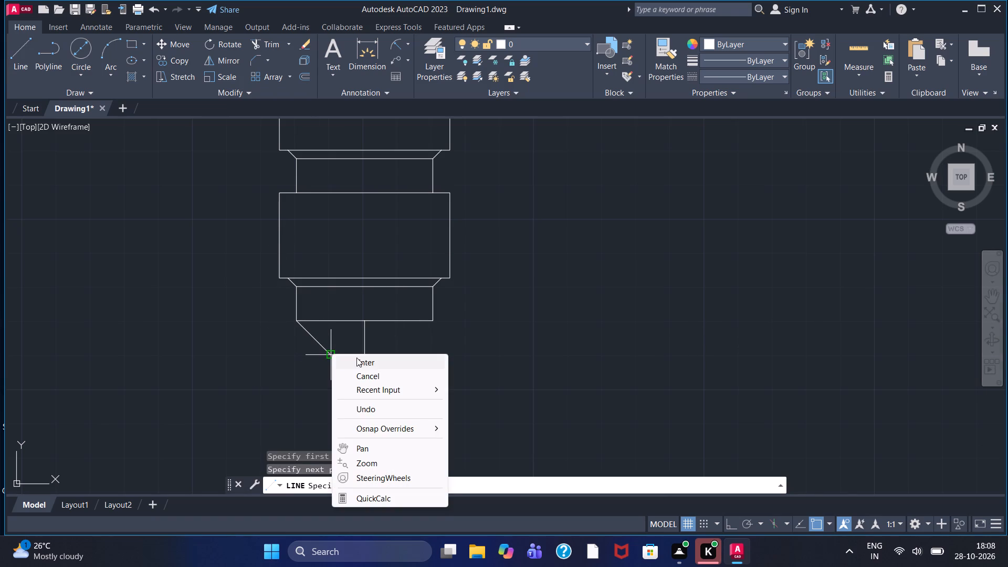
{"action": "left_click", "coordinate": [356, 358]}
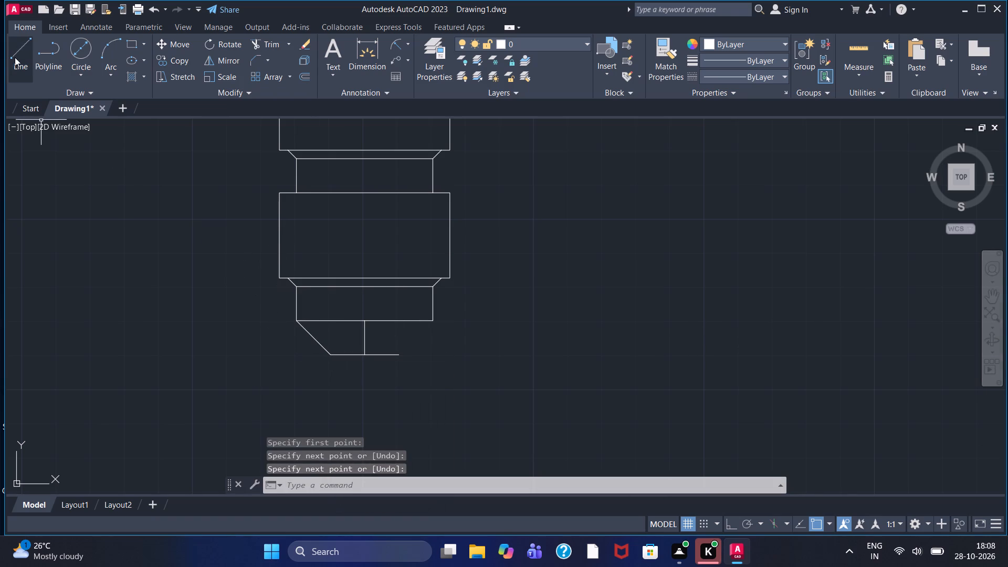
{"action": "left_click", "coordinate": [21, 46]}
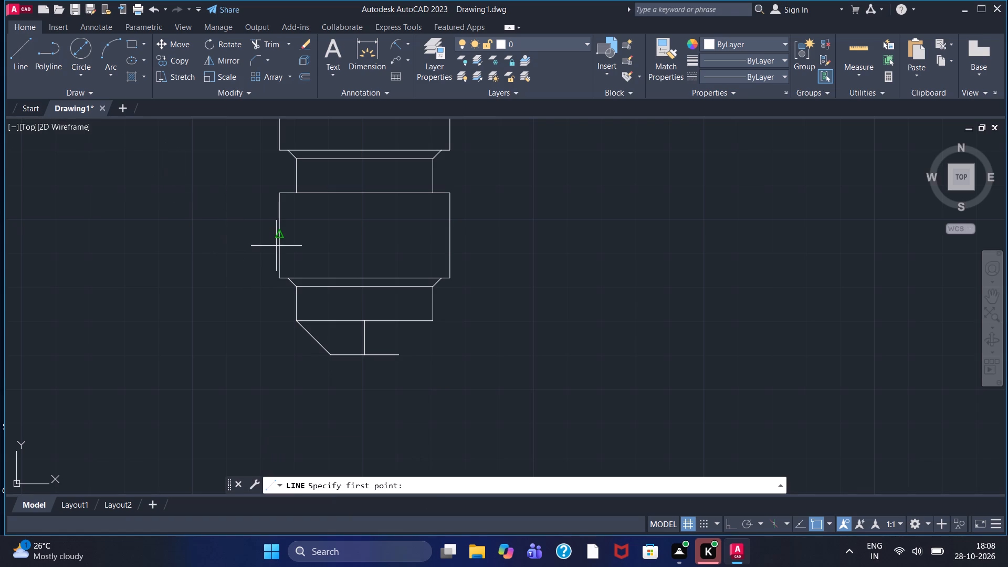
{"action": "left_click", "coordinate": [430, 322]}
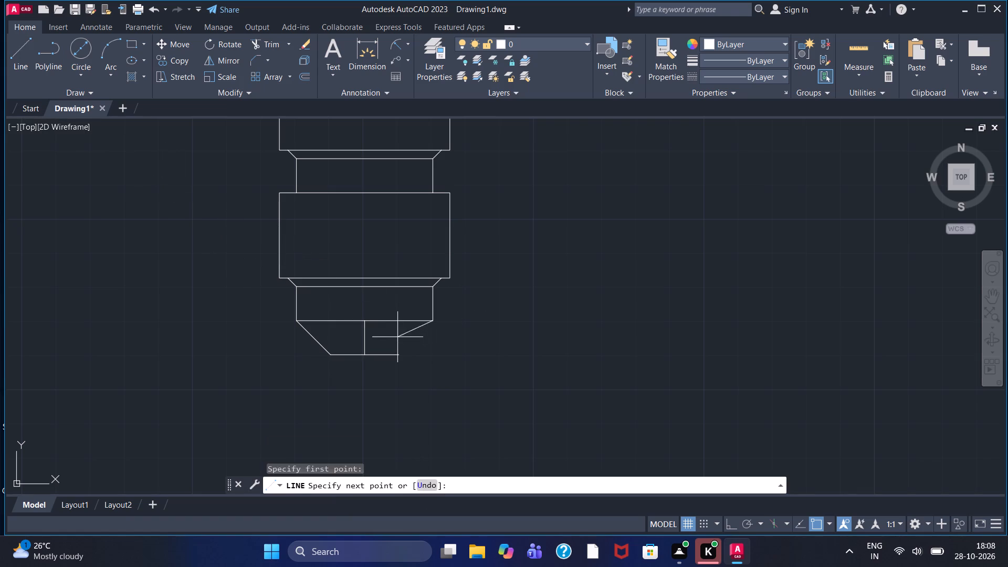
{"action": "left_click", "coordinate": [397, 353]}
{"action": "key", "text": "Escape"}
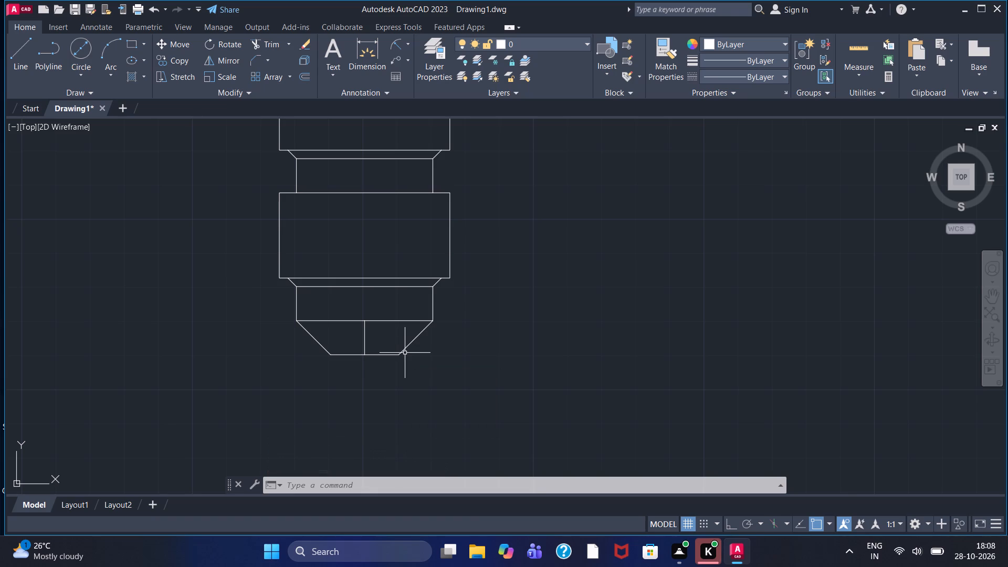
Add a linear dimension for the width of the top shank along its upper edge.
{"action": "scroll", "coordinate": [404, 309], "scroll_direction": "down", "scroll_amount": 1}
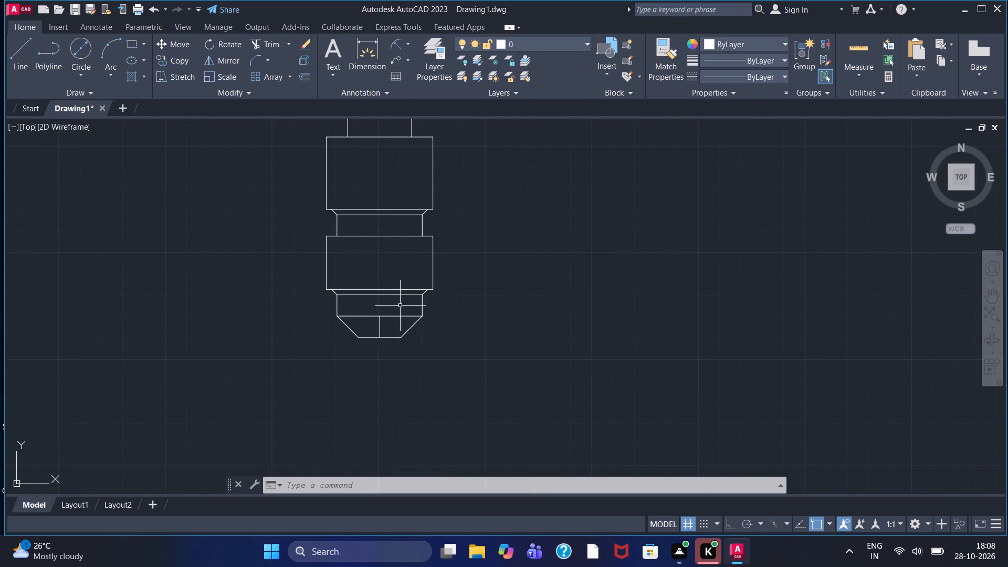
{"action": "scroll", "coordinate": [400, 305], "scroll_direction": "down", "scroll_amount": 1}
{"action": "middle_click_drag", "start_coordinate": [474, 289], "coordinate": [475, 319]}
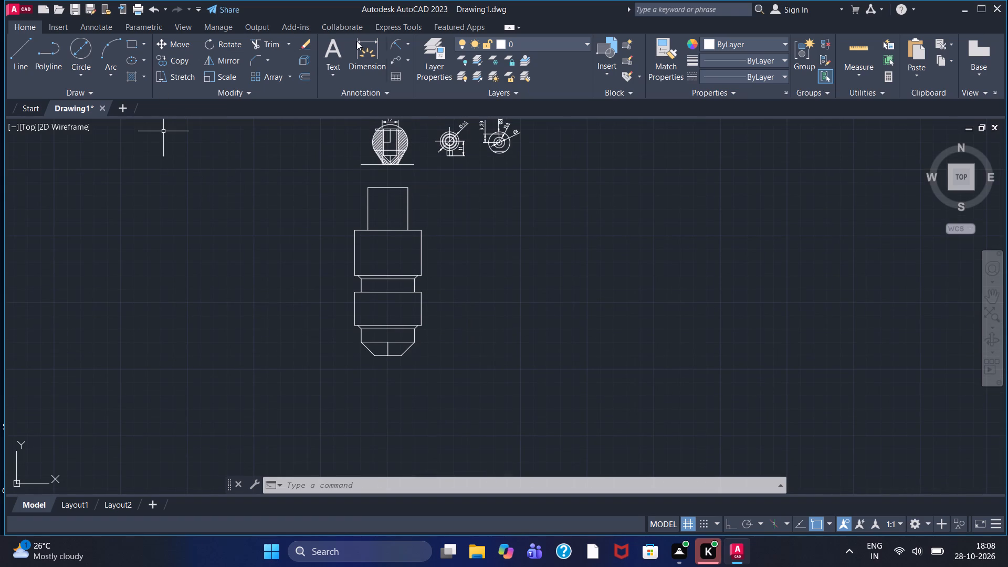
{"action": "left_click", "coordinate": [406, 46]}
{"action": "left_click", "coordinate": [406, 64]}
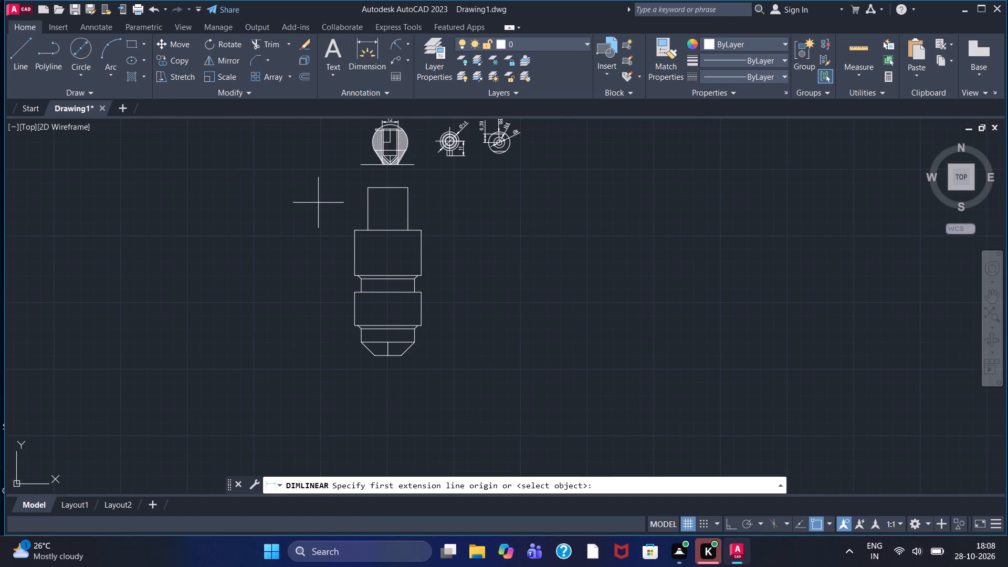
{"action": "left_click", "coordinate": [369, 190]}
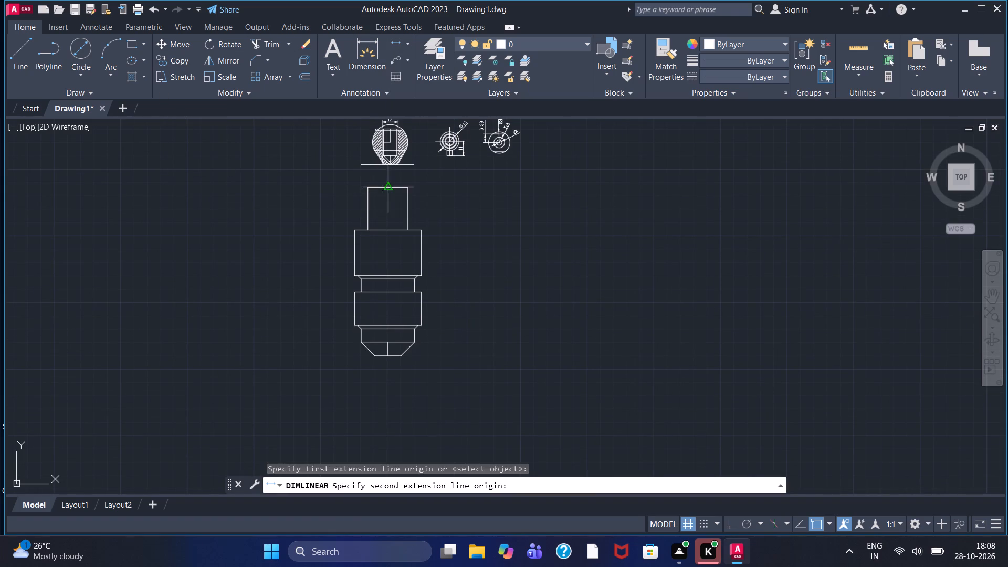
{"action": "left_click", "coordinate": [406, 190]}
{"action": "left_click", "coordinate": [393, 181]}
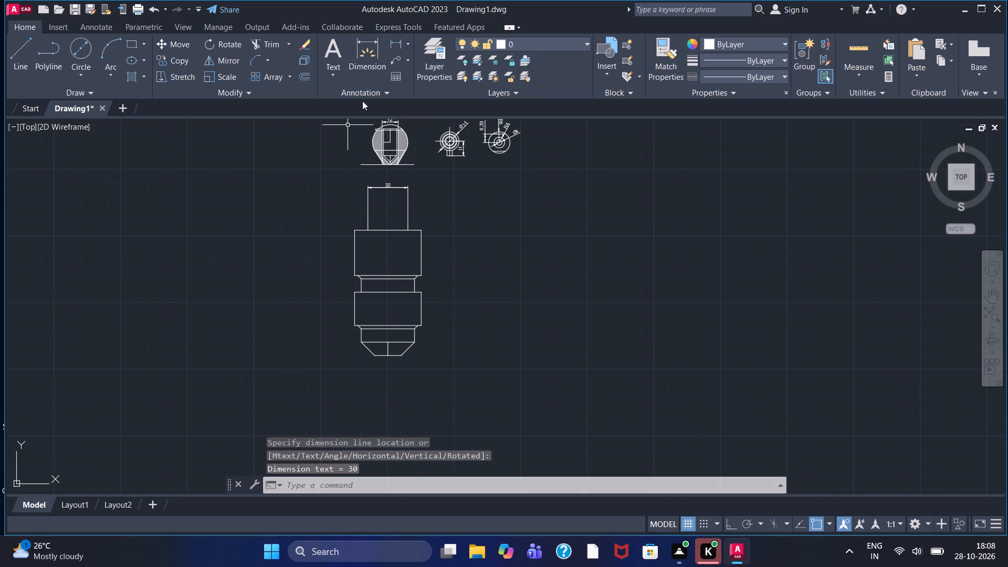
Add a linear dimension below the tapered tip for the width of its bottom edge.
{"action": "left_click", "coordinate": [392, 40]}
{"action": "left_click", "coordinate": [375, 355]}
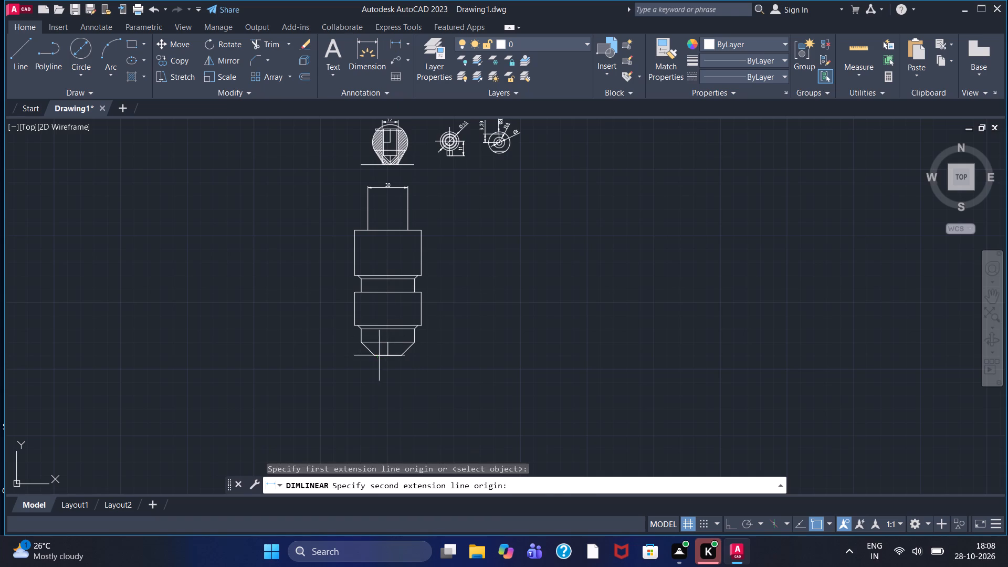
{"action": "left_click", "coordinate": [404, 355]}
{"action": "left_click", "coordinate": [388, 378]}
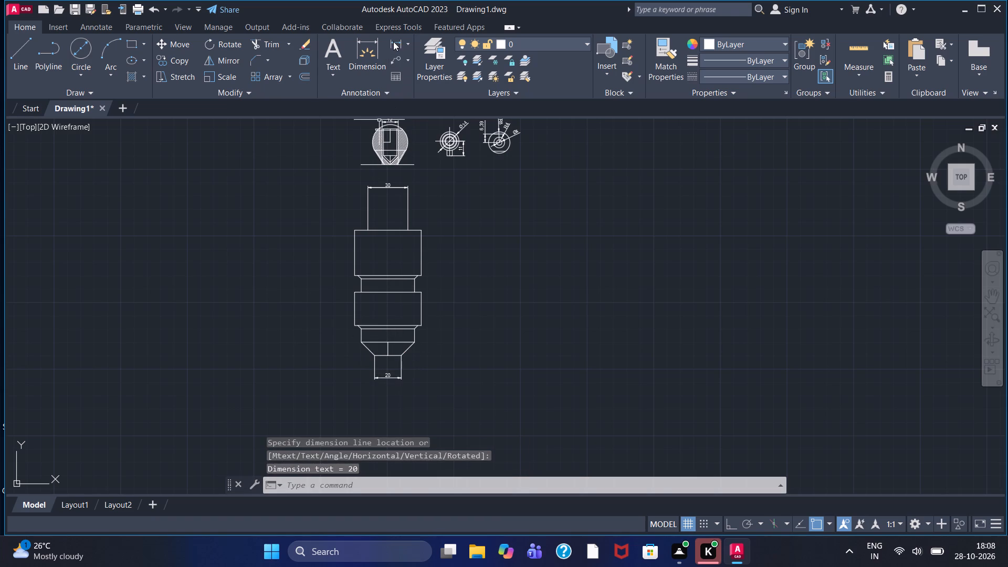
Add a vertical linear dimension to the left of the top shank for its height.
{"action": "left_click", "coordinate": [393, 41]}
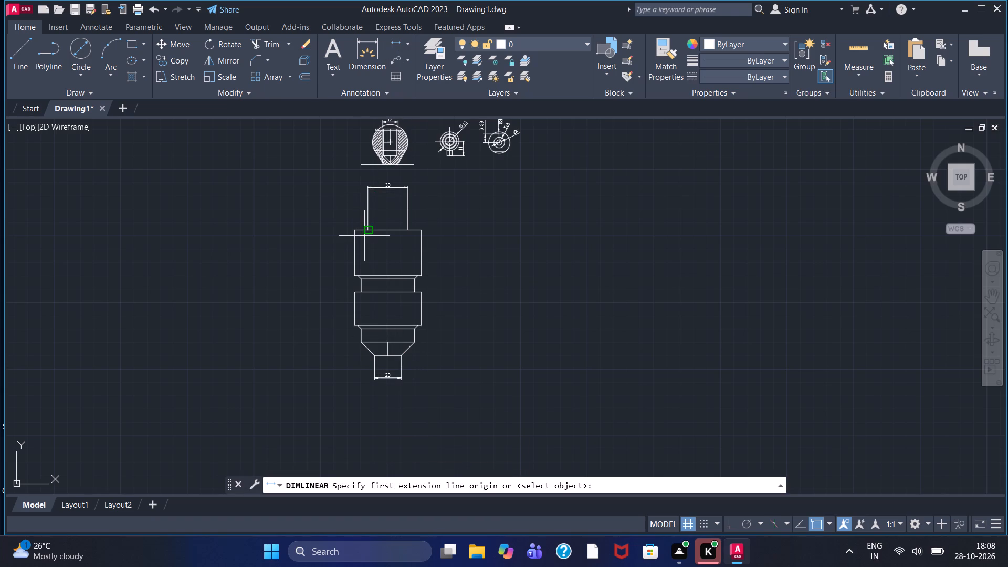
{"action": "scroll", "coordinate": [364, 236], "scroll_direction": "up", "scroll_amount": 2}
{"action": "scroll", "coordinate": [364, 236], "scroll_direction": "down", "scroll_amount": 1}
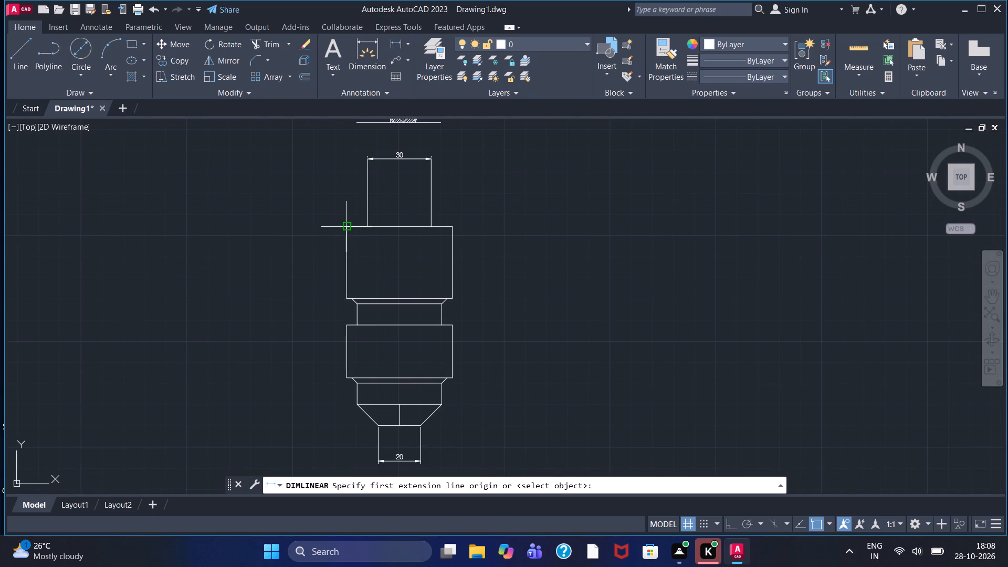
{"action": "left_click", "coordinate": [366, 222]}
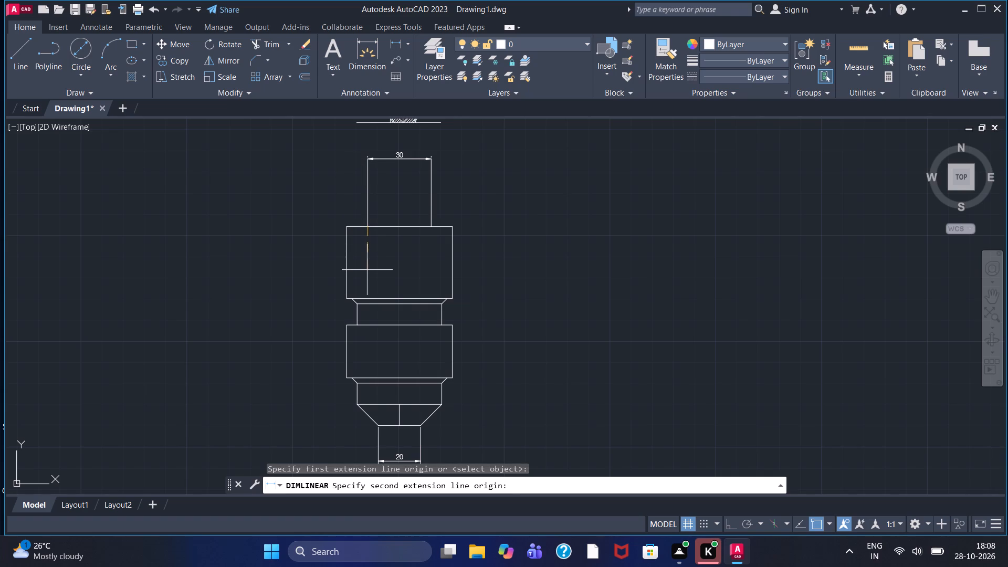
{"action": "left_click", "coordinate": [366, 161]}
{"action": "left_click", "coordinate": [330, 173]}
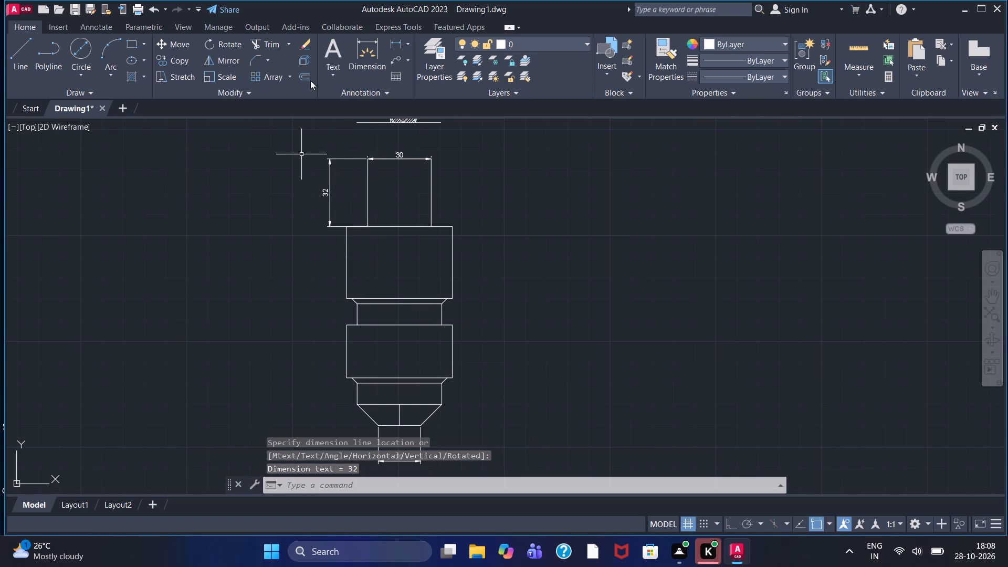
Add a vertical linear dimension to the left of the upper block for its height.
{"action": "left_click", "coordinate": [393, 38]}
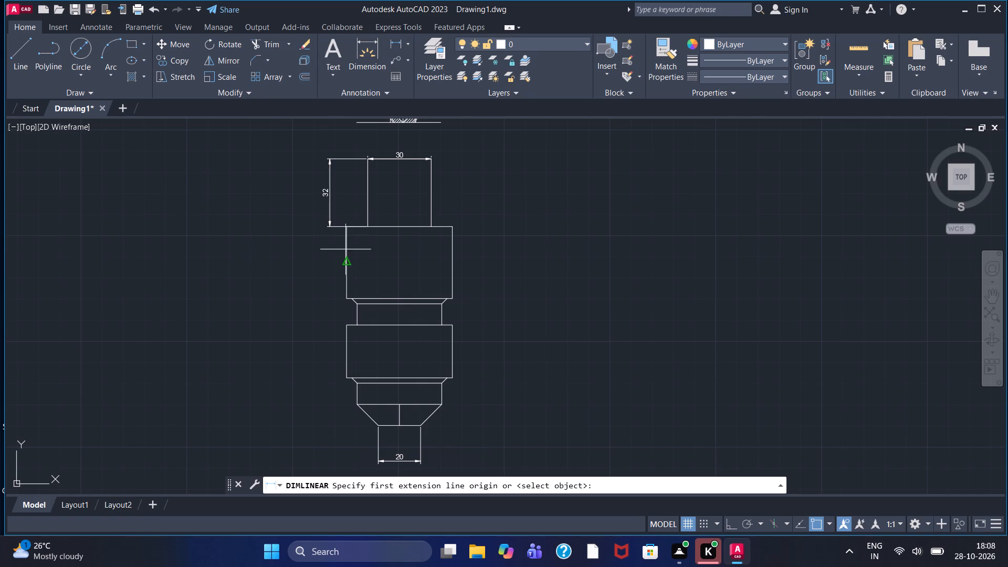
{"action": "left_click", "coordinate": [346, 229]}
{"action": "left_click", "coordinate": [348, 299]}
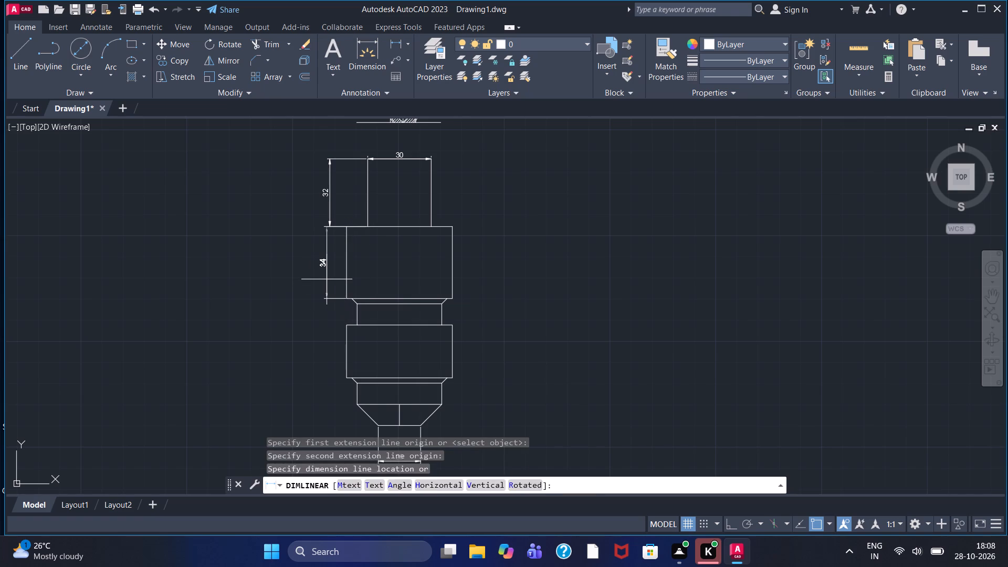
{"action": "left_click", "coordinate": [327, 279]}
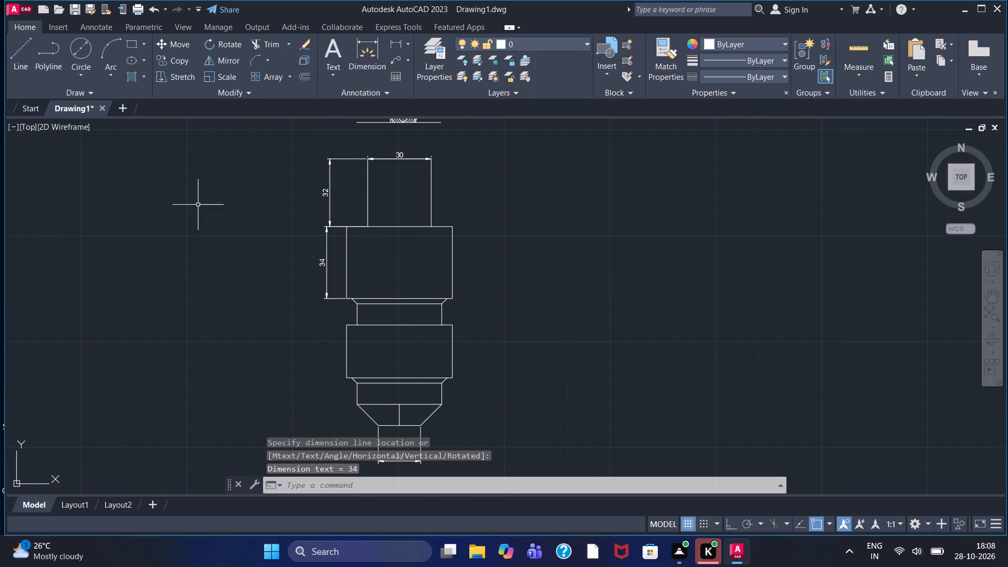
Add a vertical linear dimension to the right of the neck between the two blocks for its height.
{"action": "left_click", "coordinate": [395, 43]}
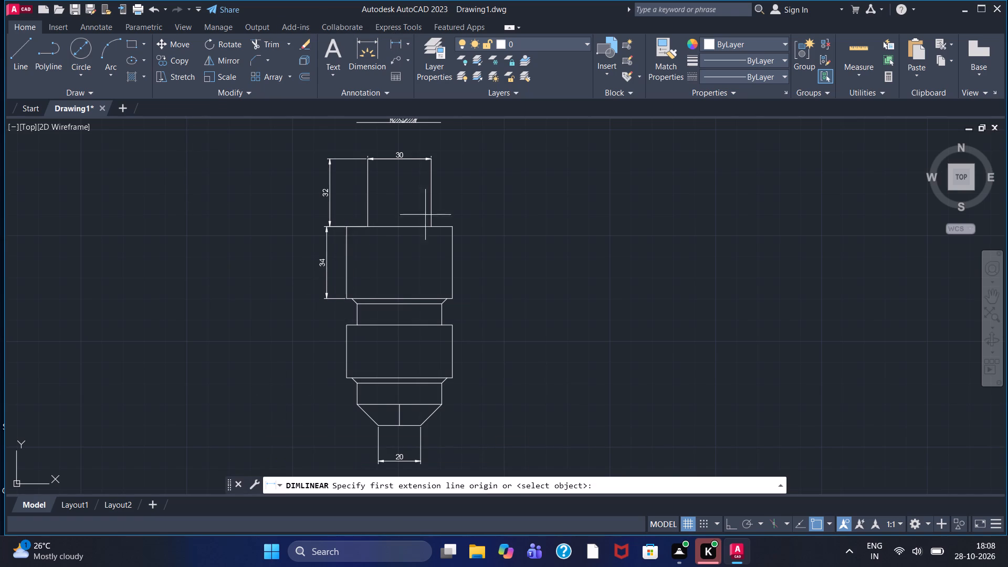
{"action": "scroll", "coordinate": [429, 298], "scroll_direction": "up", "scroll_amount": 2}
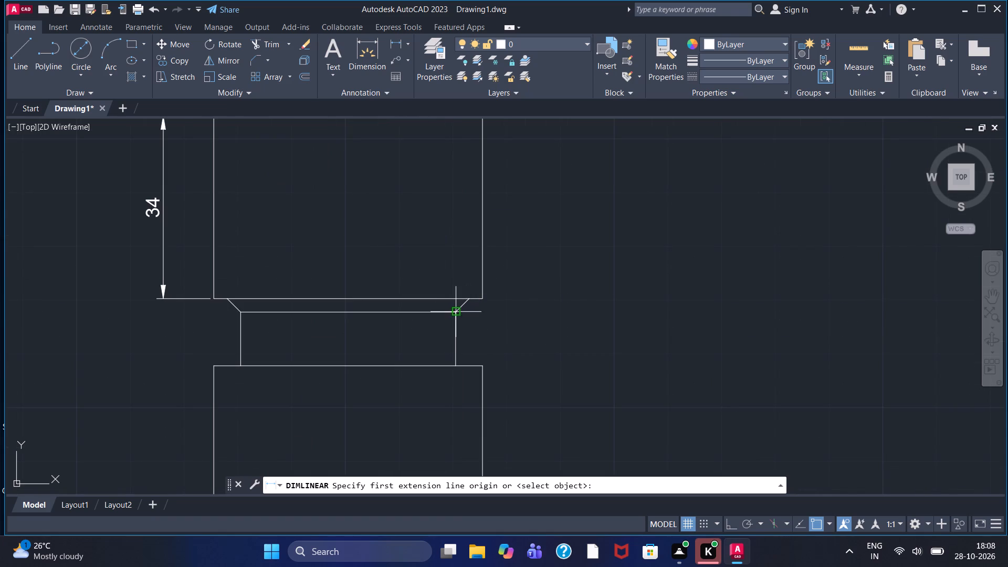
{"action": "left_click_drag", "start_coordinate": [459, 313], "coordinate": [459, 320]}
{"action": "left_click", "coordinate": [455, 361]}
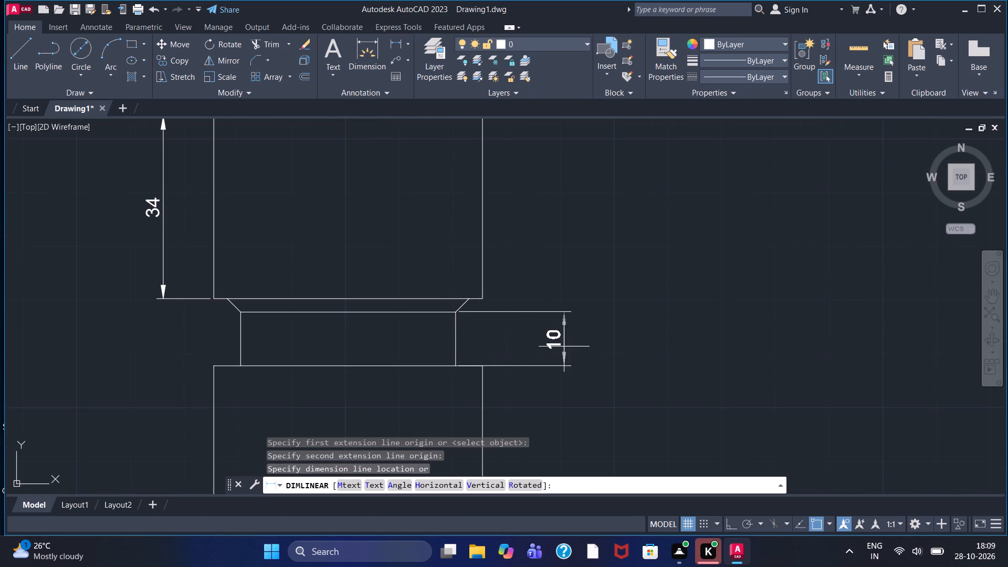
{"action": "left_click", "coordinate": [564, 346]}
Add a vertical linear dimension to the right of the lowest neck, above the tapered tip, for its height.
{"action": "scroll", "coordinate": [554, 335], "scroll_direction": "down", "scroll_amount": 1}
{"action": "middle_click_drag", "start_coordinate": [561, 346], "coordinate": [543, 215]}
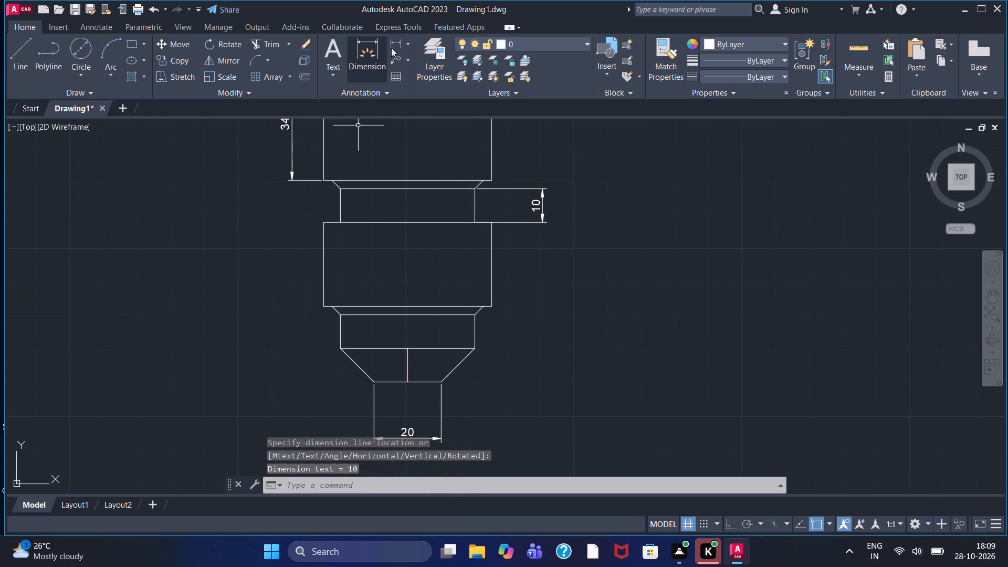
{"action": "left_click", "coordinate": [392, 42]}
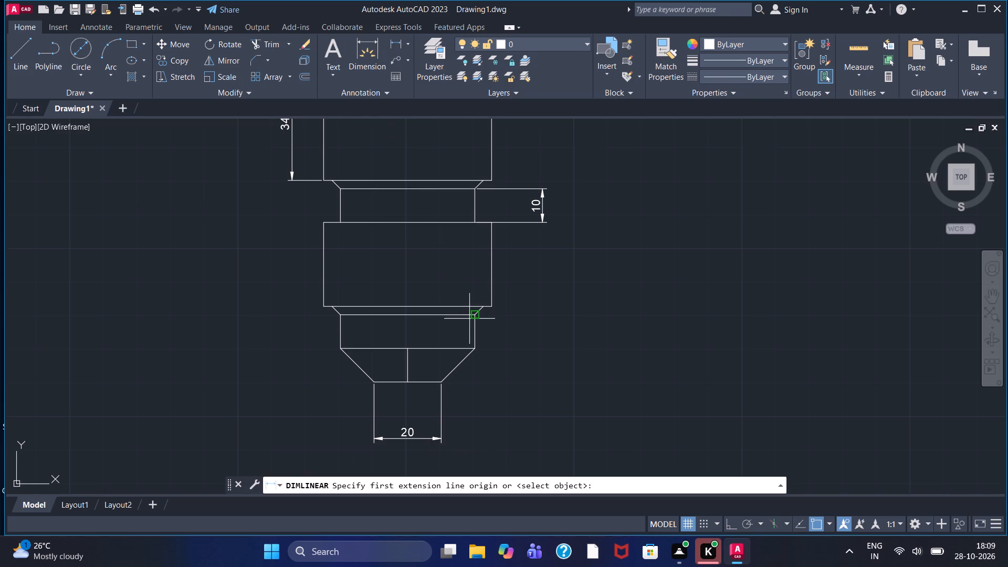
{"action": "left_click", "coordinate": [474, 318]}
{"action": "left_click", "coordinate": [478, 351]}
{"action": "left_click", "coordinate": [530, 341]}
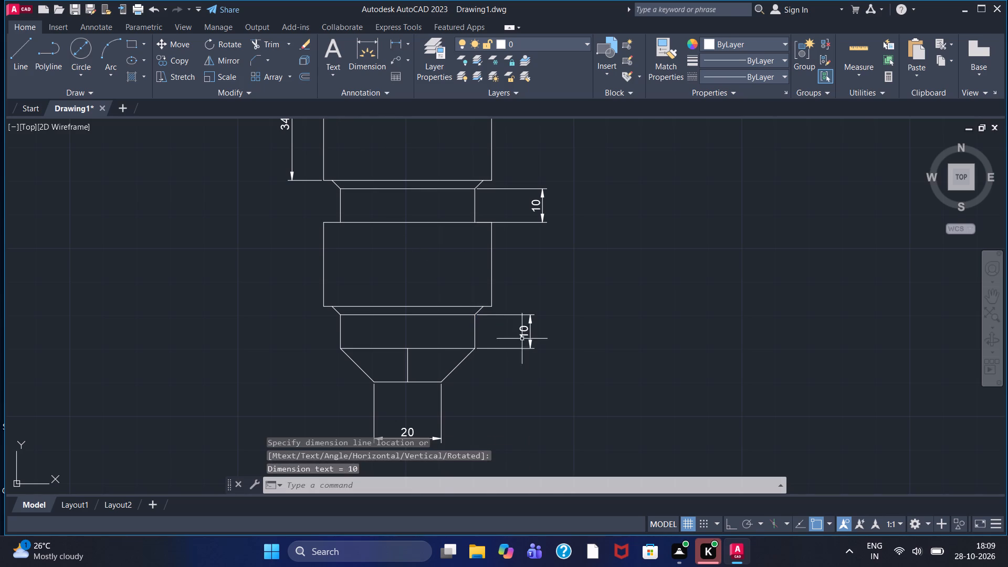
Add an aligned dimension along the left slanted edge of the tapered tip for its length.
{"action": "scroll", "coordinate": [508, 333], "scroll_direction": "down", "scroll_amount": 1}
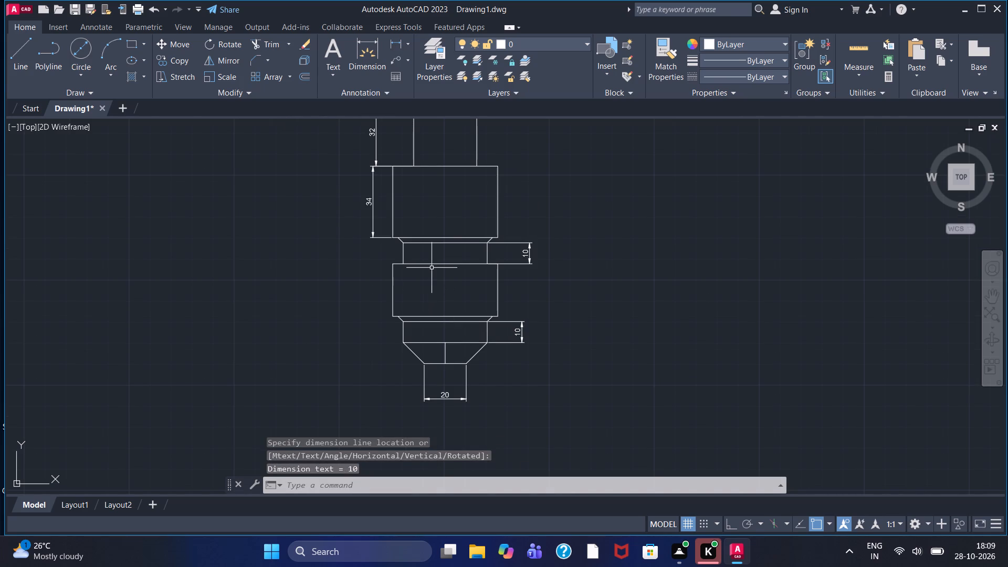
{"action": "left_click", "coordinate": [396, 44]}
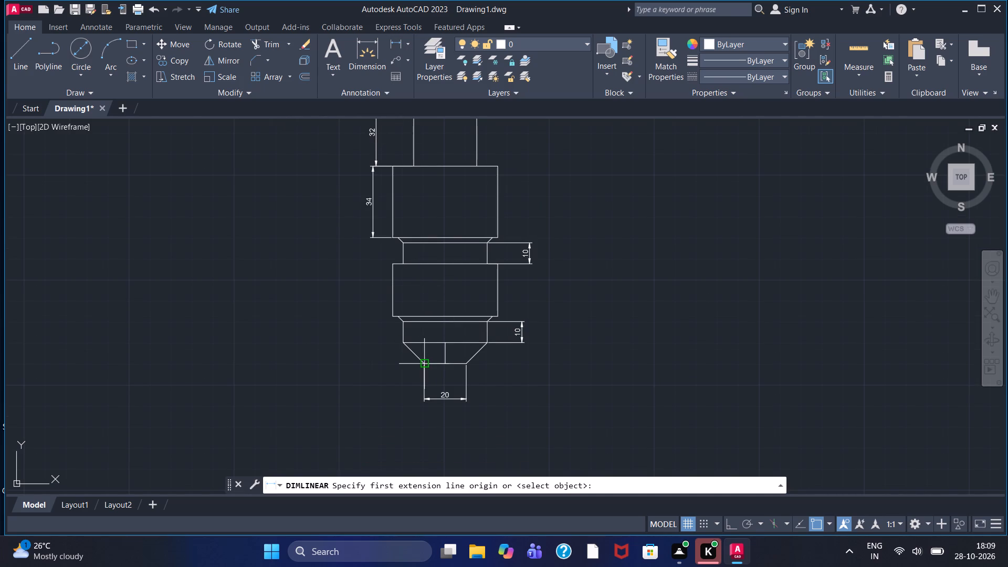
{"action": "left_click", "coordinate": [405, 48]}
{"action": "left_click", "coordinate": [416, 85]}
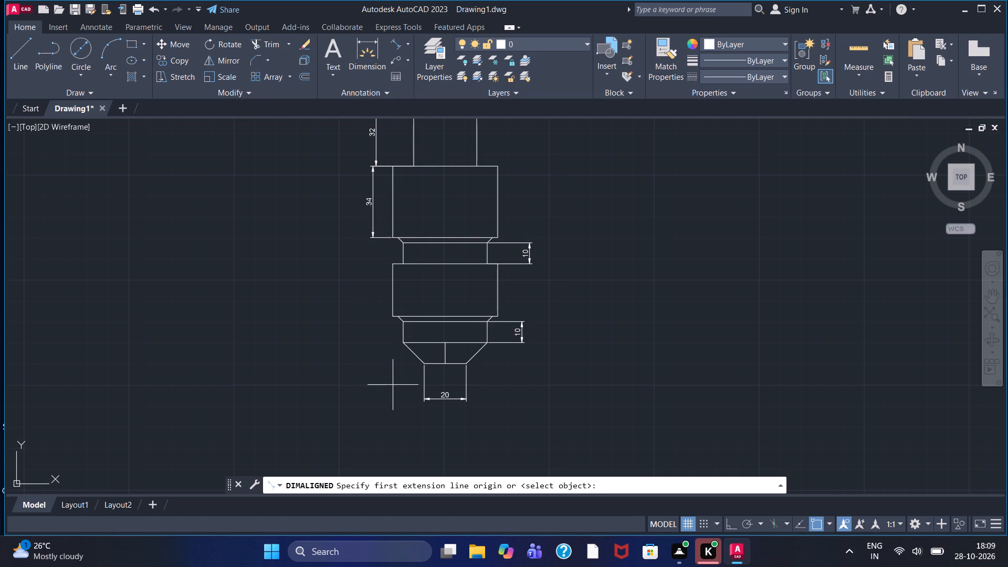
{"action": "left_click", "coordinate": [402, 344]}
{"action": "left_click", "coordinate": [425, 370]}
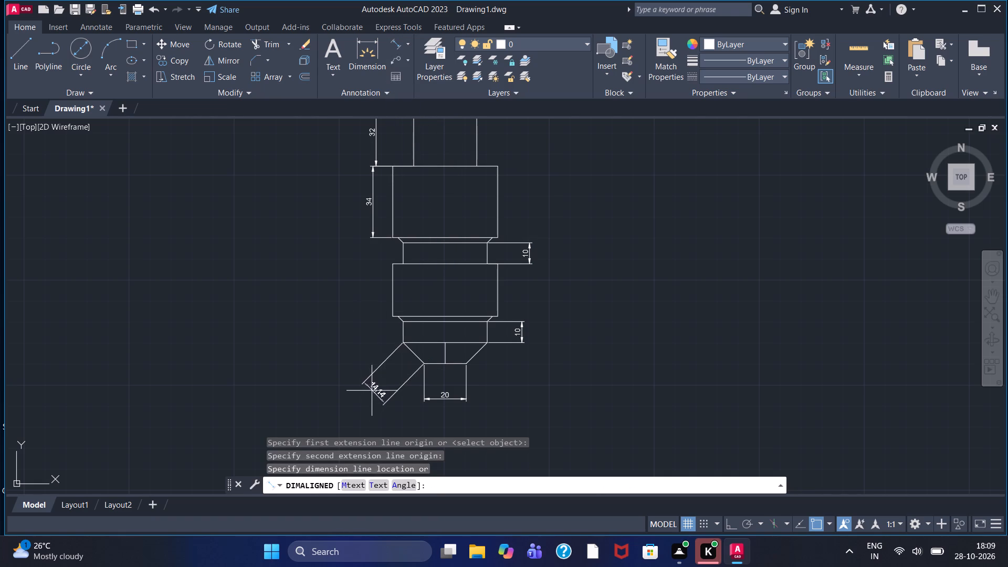
{"action": "left_click", "coordinate": [389, 367]}
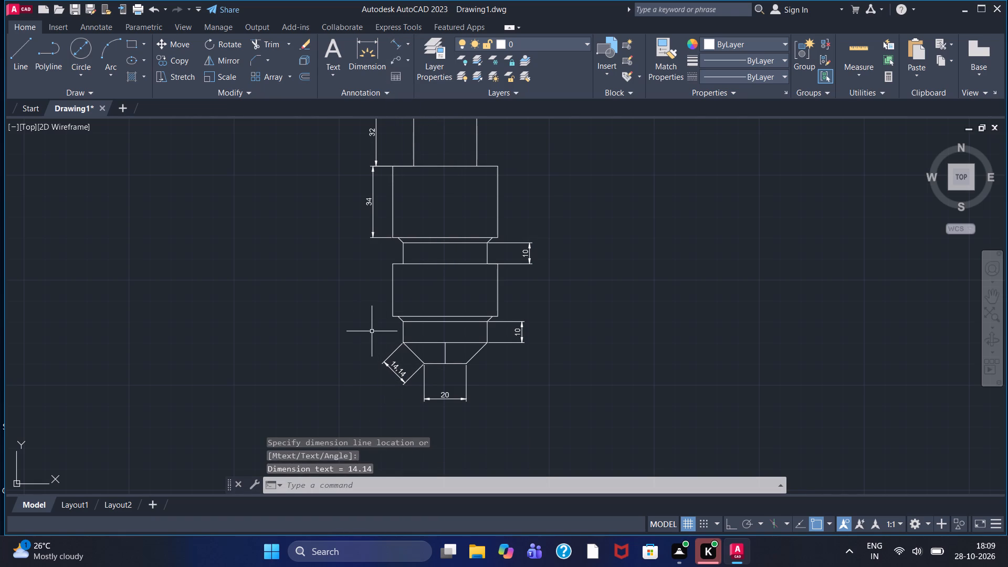
Add a vertical linear dimension to the left of the lower block for its height.
{"action": "left_click", "coordinate": [406, 43]}
{"action": "left_click", "coordinate": [422, 71]}
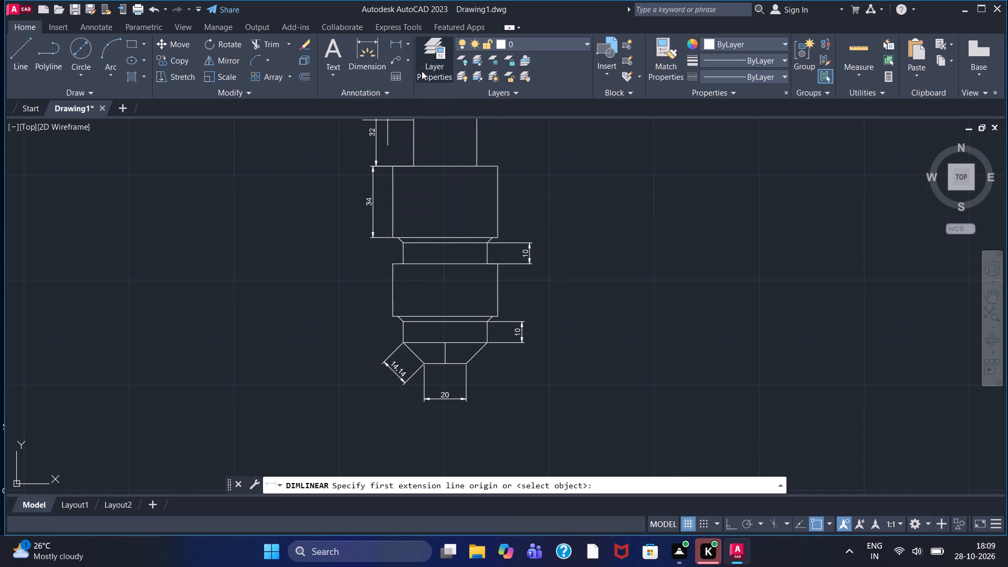
{"action": "left_click", "coordinate": [394, 268]}
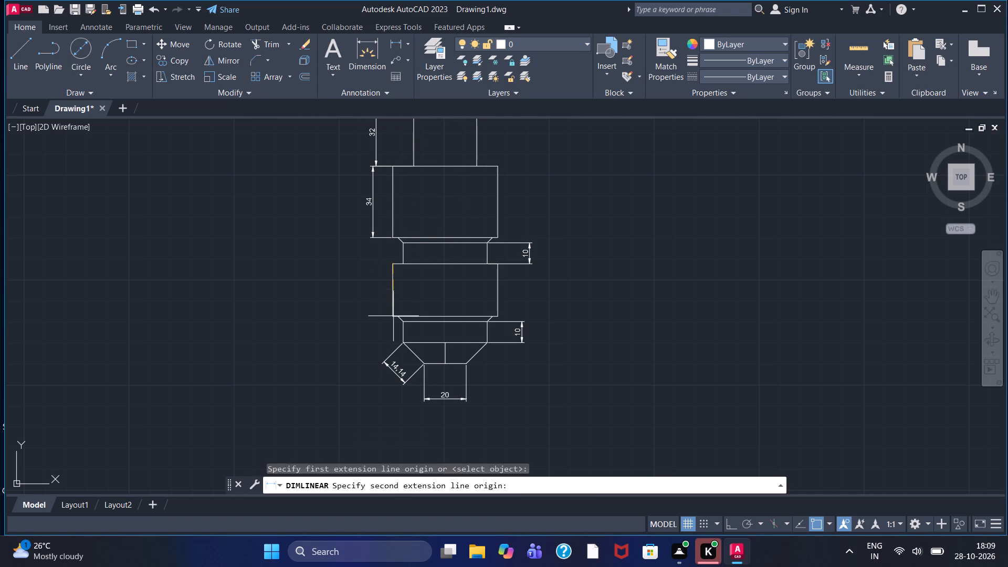
{"action": "left_click", "coordinate": [393, 319]}
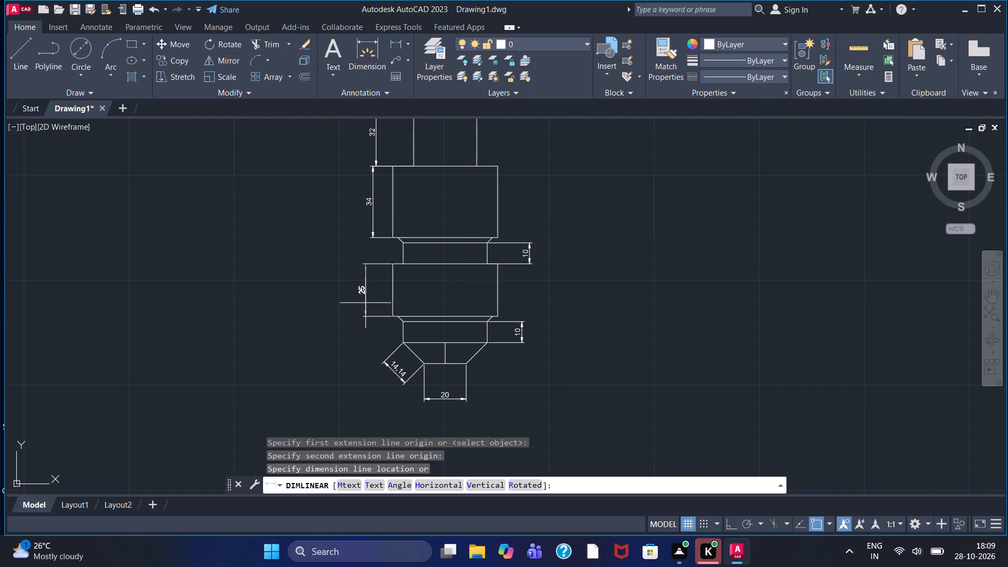
{"action": "left_click", "coordinate": [365, 303]}
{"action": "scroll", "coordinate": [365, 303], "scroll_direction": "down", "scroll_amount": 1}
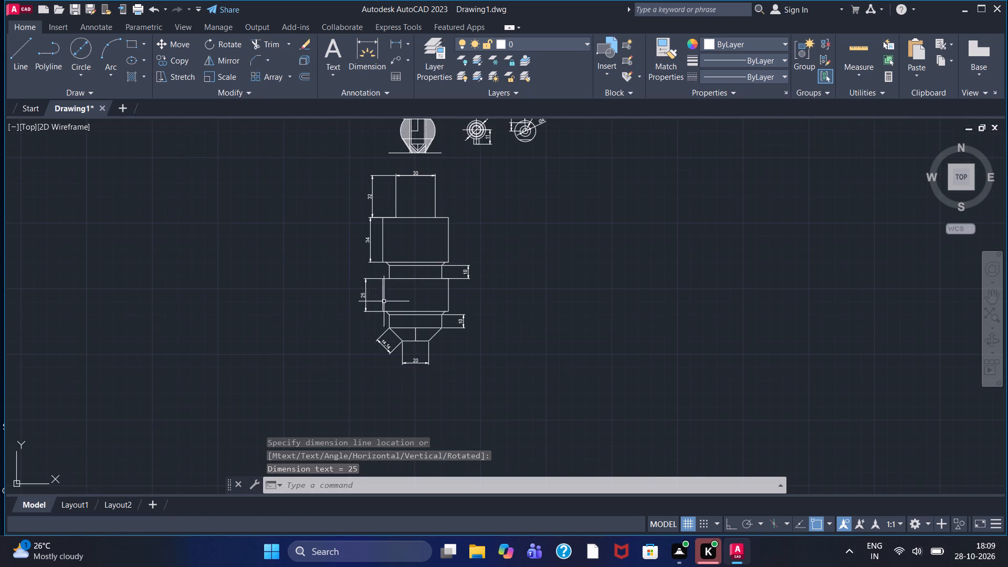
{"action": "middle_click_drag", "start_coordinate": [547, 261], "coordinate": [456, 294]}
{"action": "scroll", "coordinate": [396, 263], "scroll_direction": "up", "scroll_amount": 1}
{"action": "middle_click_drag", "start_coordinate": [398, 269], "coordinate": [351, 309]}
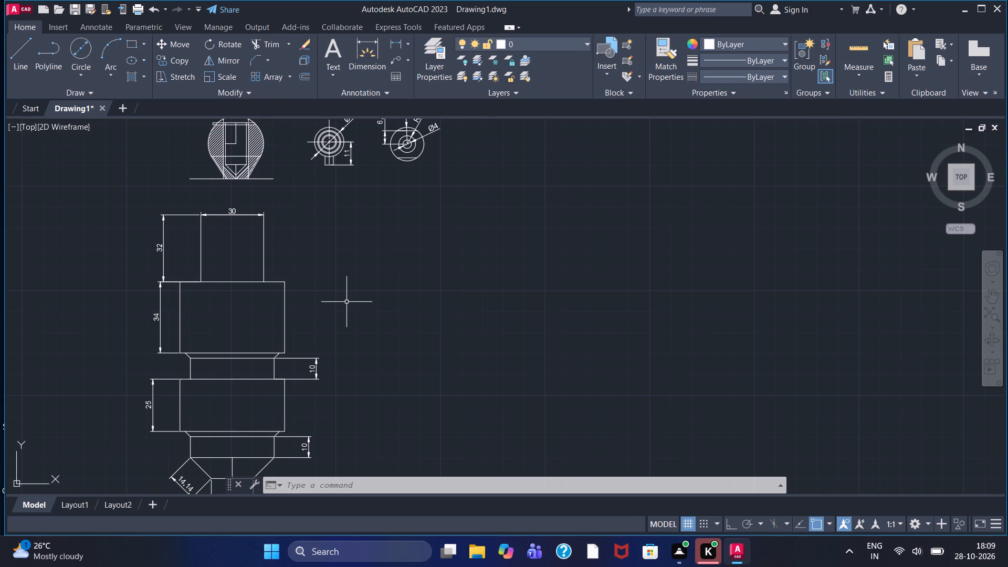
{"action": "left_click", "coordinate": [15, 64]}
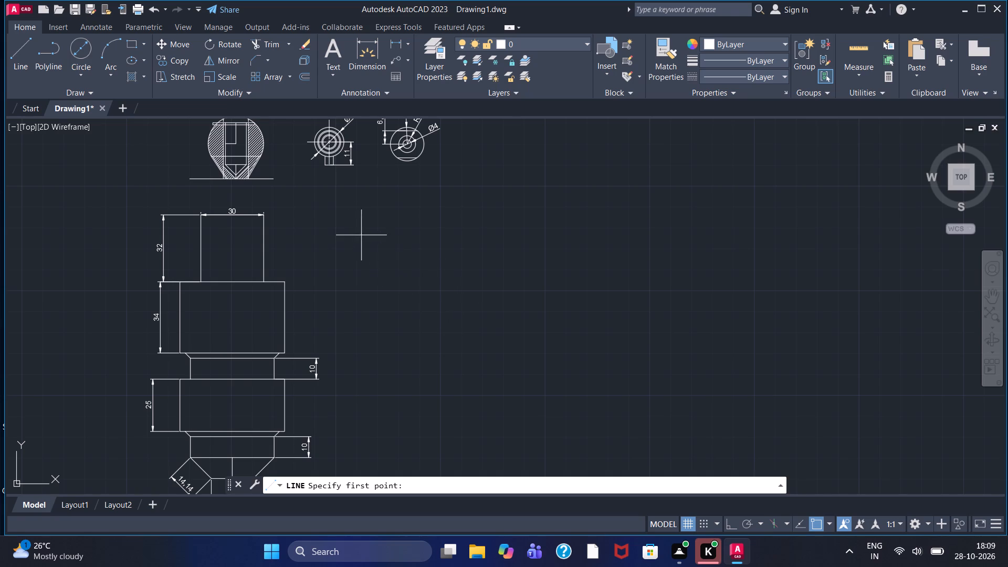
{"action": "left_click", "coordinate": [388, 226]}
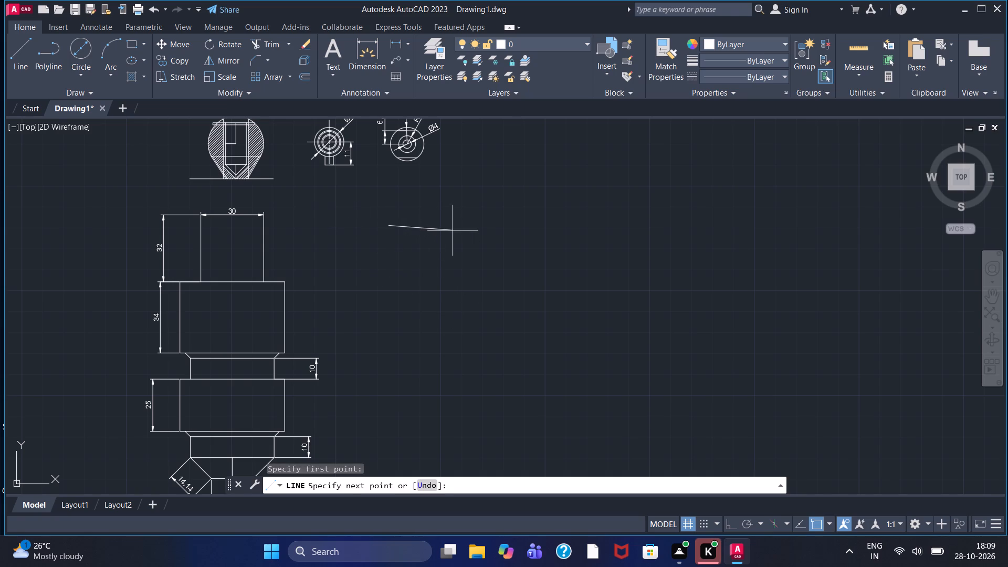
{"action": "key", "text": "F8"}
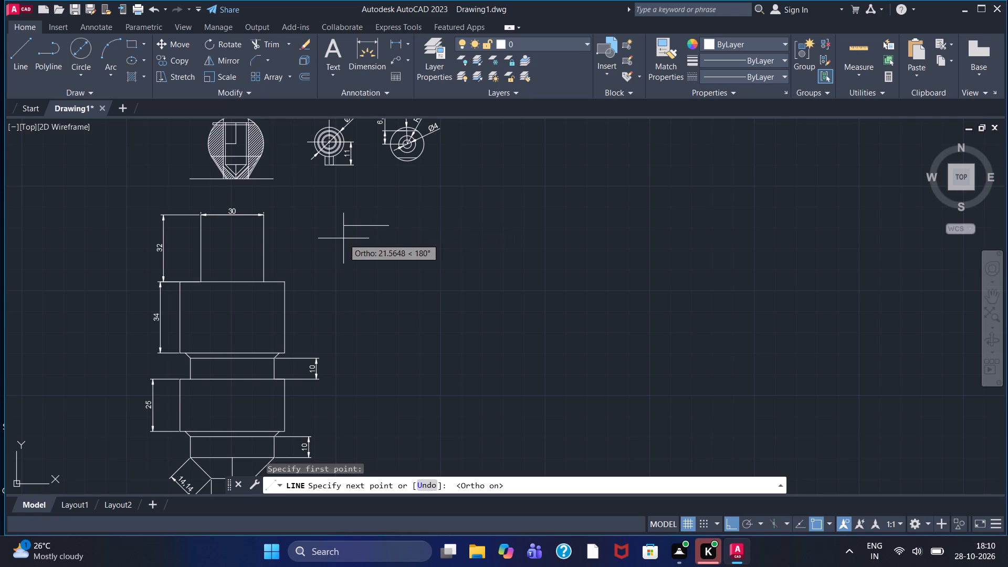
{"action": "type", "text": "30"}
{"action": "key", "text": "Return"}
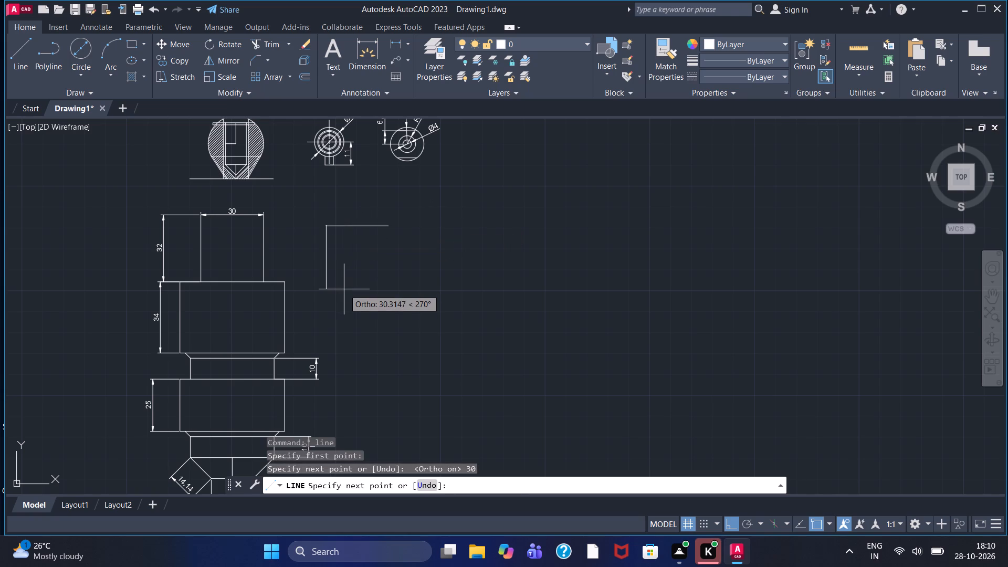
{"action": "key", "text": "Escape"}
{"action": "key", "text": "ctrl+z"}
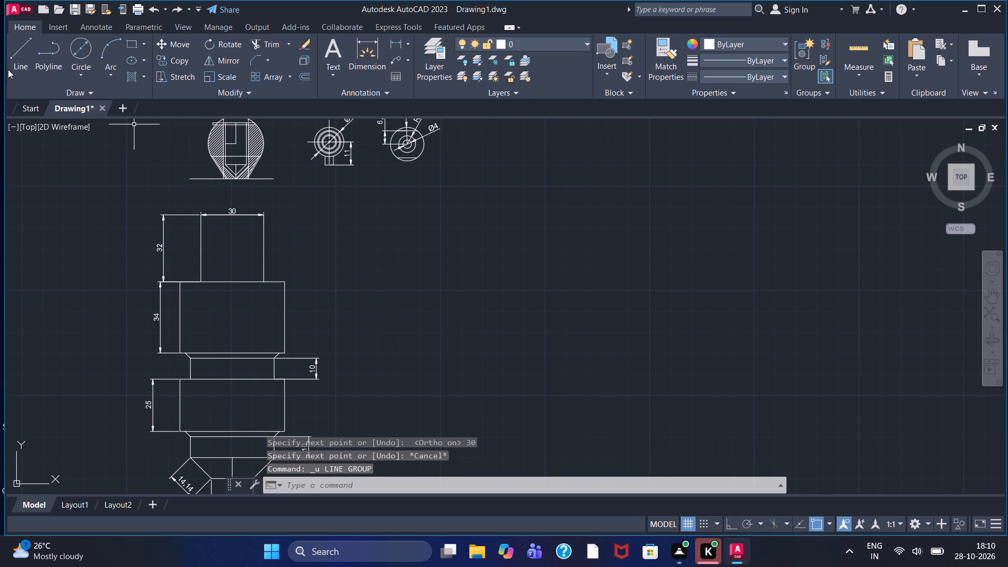
With Ortho on, draw a line rectangle 30 wide and 35 high in the space right of the outline view's top shank.
{"action": "left_click", "coordinate": [20, 64]}
{"action": "left_click", "coordinate": [360, 227]}
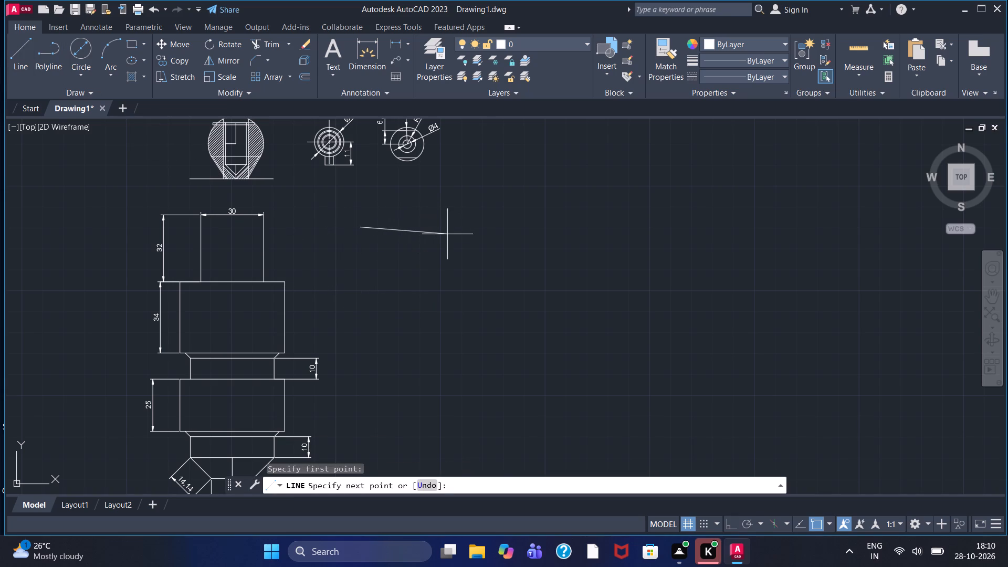
{"action": "key", "text": "F8"}
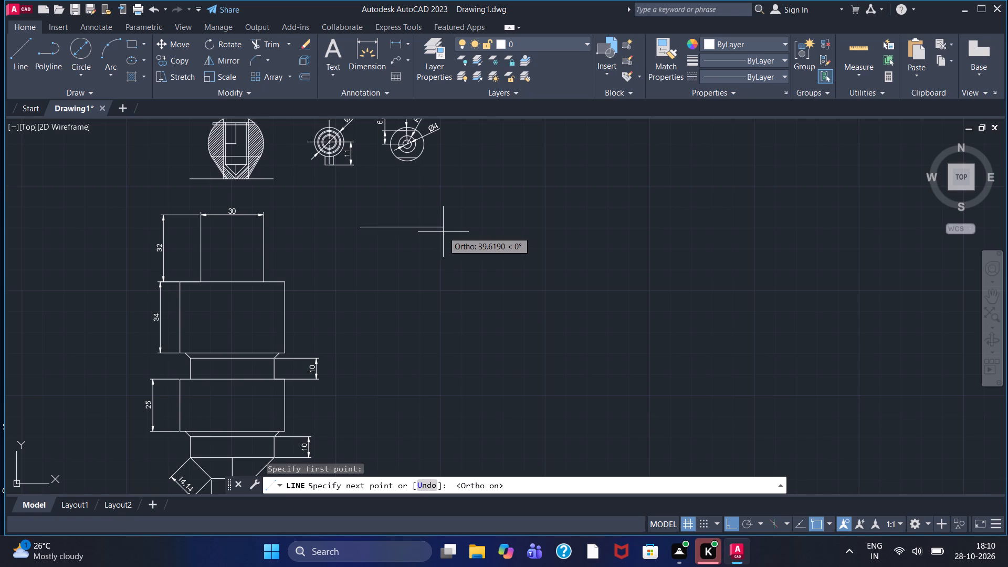
{"action": "type", "text": "30"}
{"action": "key", "text": "Return"}
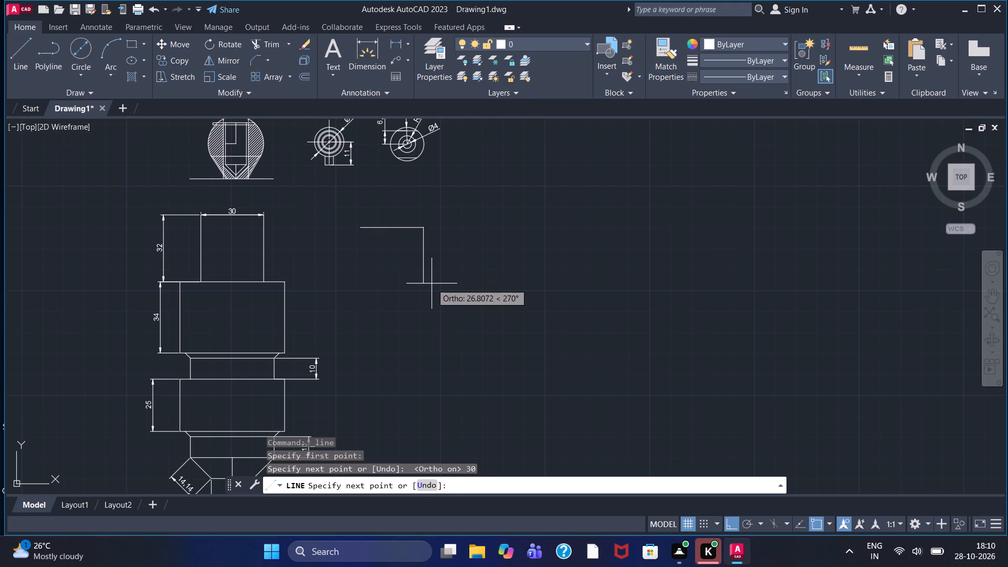
{"action": "type", "text": "35"}
{"action": "key", "text": "Return"}
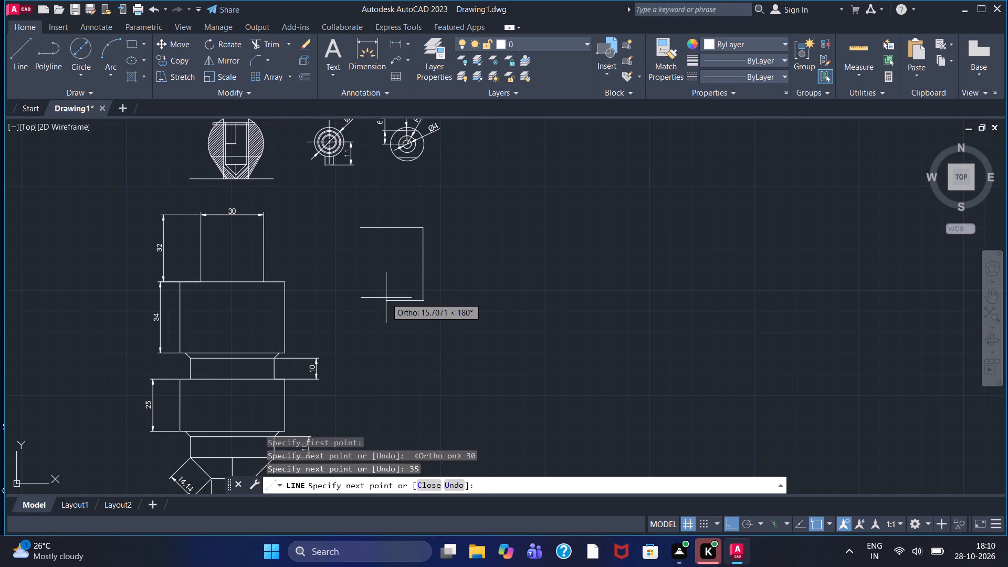
{"action": "type", "text": "30"}
{"action": "key", "text": "Return"}
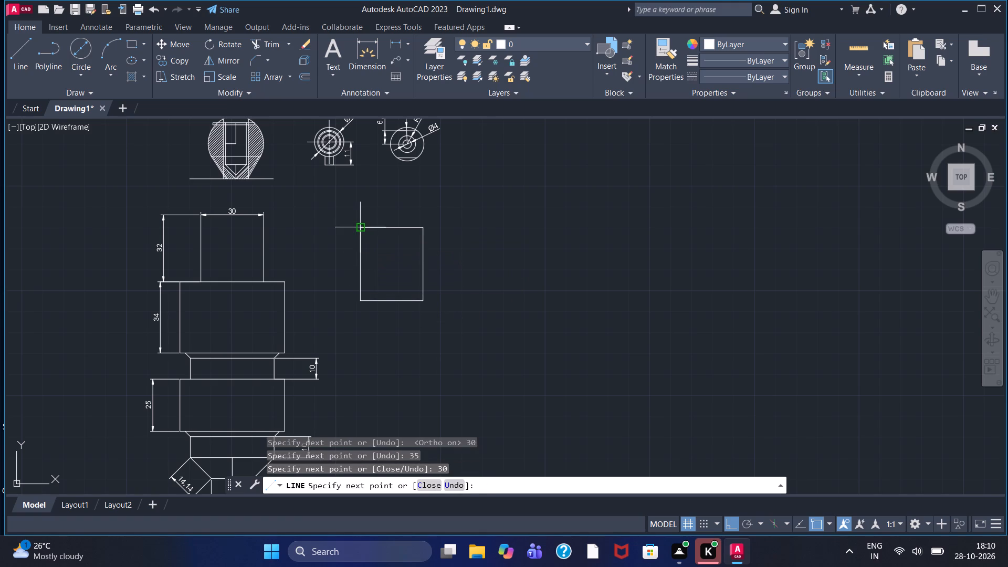
{"action": "left_click", "coordinate": [363, 229]}
{"action": "key", "text": "Escape"}
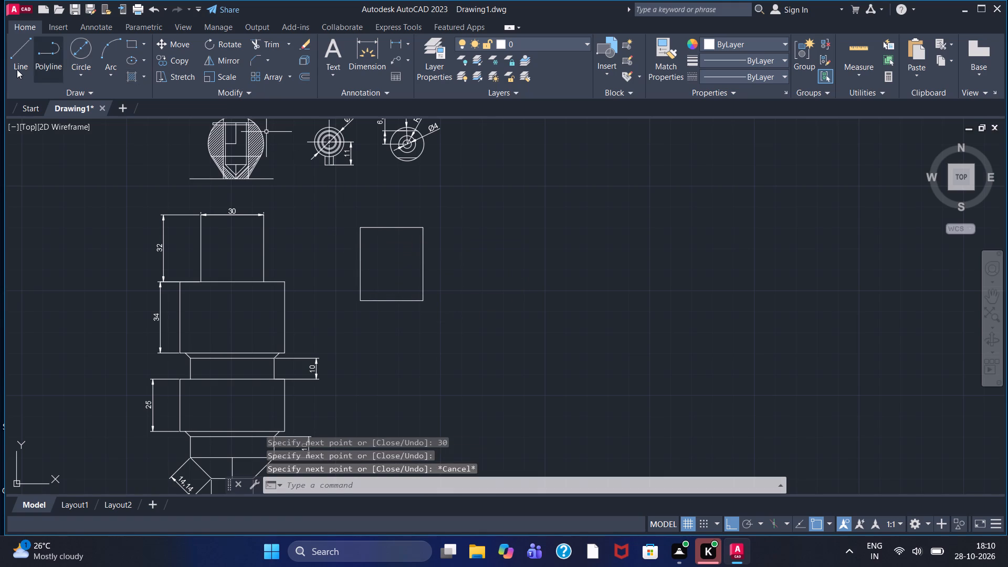
Draw a block 50 wide and 22.5 high under the new rectangle, extending 10 beyond it on each side.
{"action": "left_click", "coordinate": [17, 69]}
{"action": "left_click", "coordinate": [367, 300]}
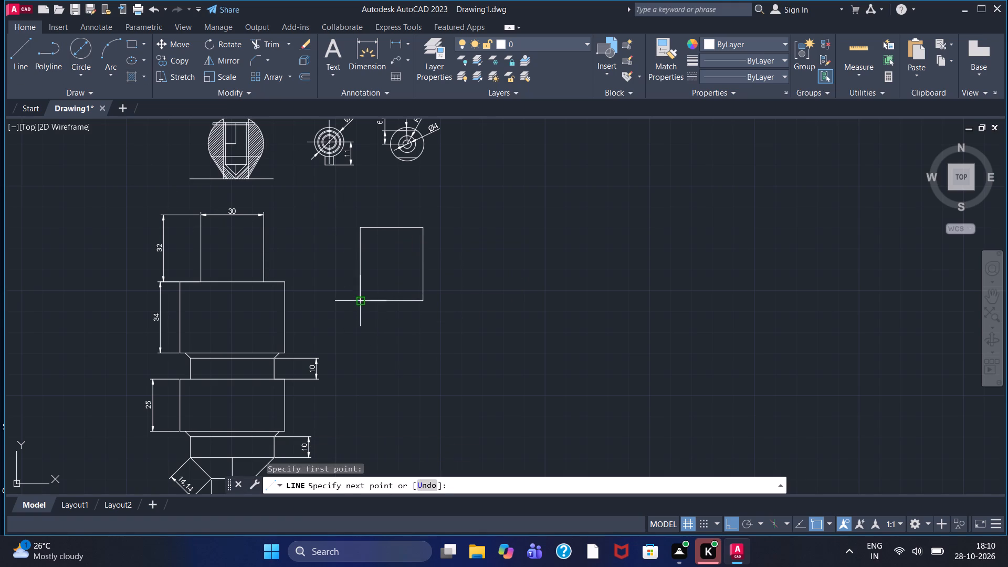
{"action": "type", "text": "10"}
{"action": "key", "text": "Return"}
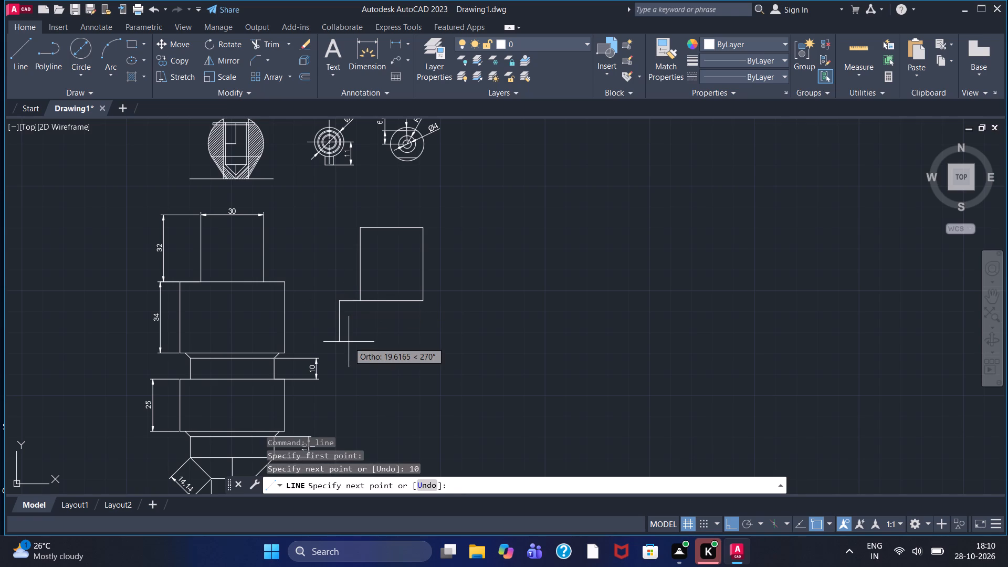
{"action": "type", "text": "22.5"}
{"action": "key", "text": "Return"}
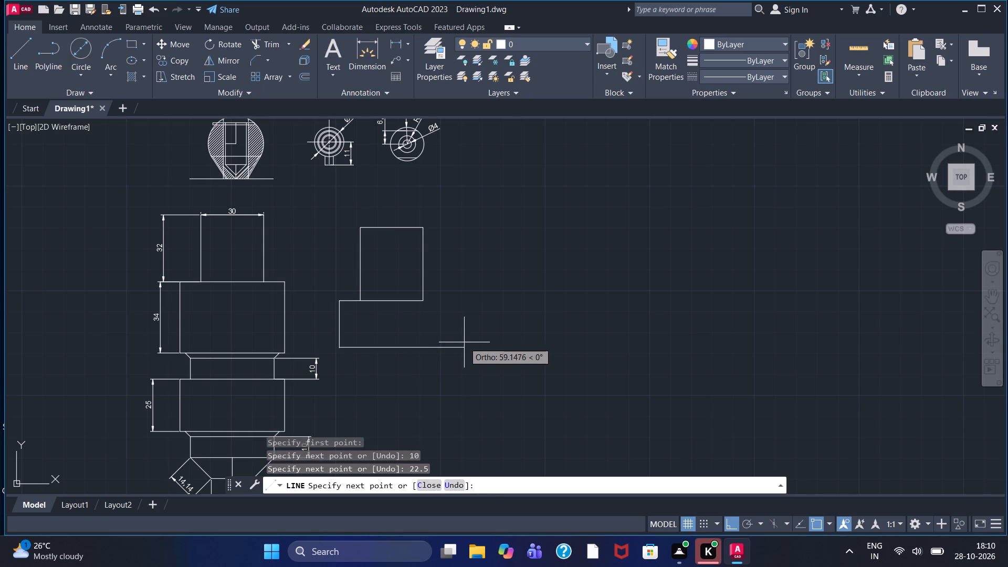
{"action": "type", "text": "50"}
{"action": "key", "text": "Return"}
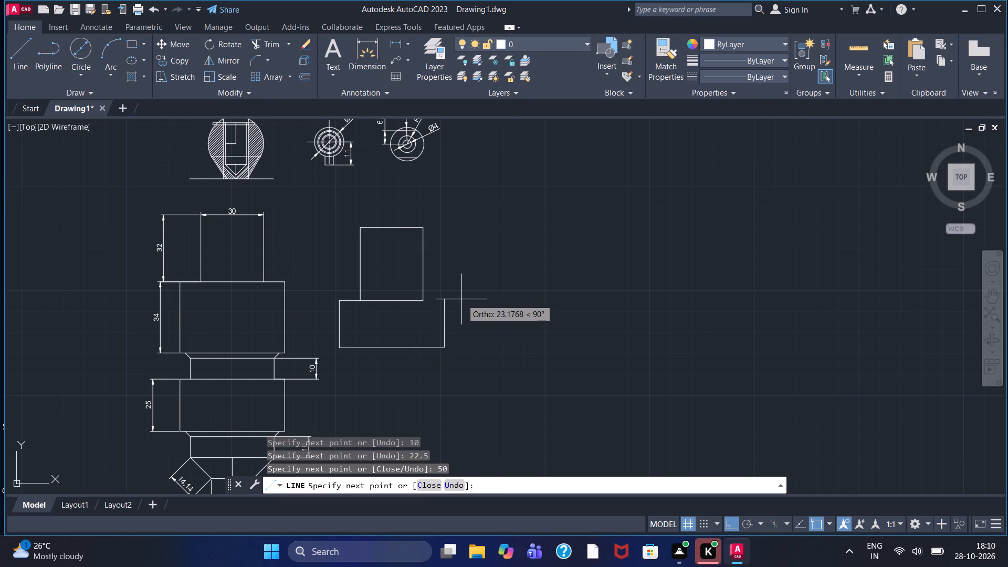
{"action": "type", "text": "22.5"}
{"action": "key", "text": "Return"}
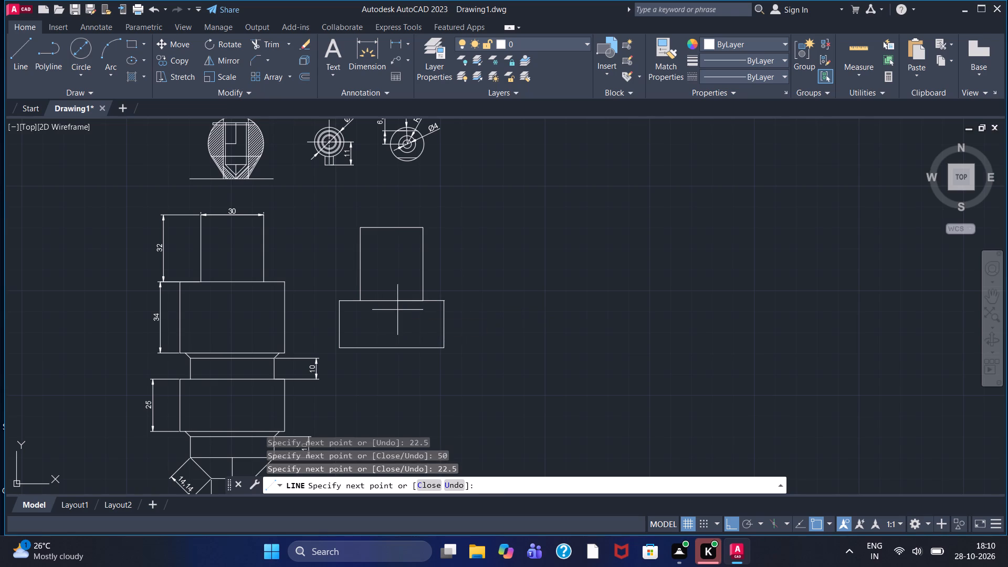
{"action": "left_click", "coordinate": [425, 303]}
{"action": "key", "text": "Escape"}
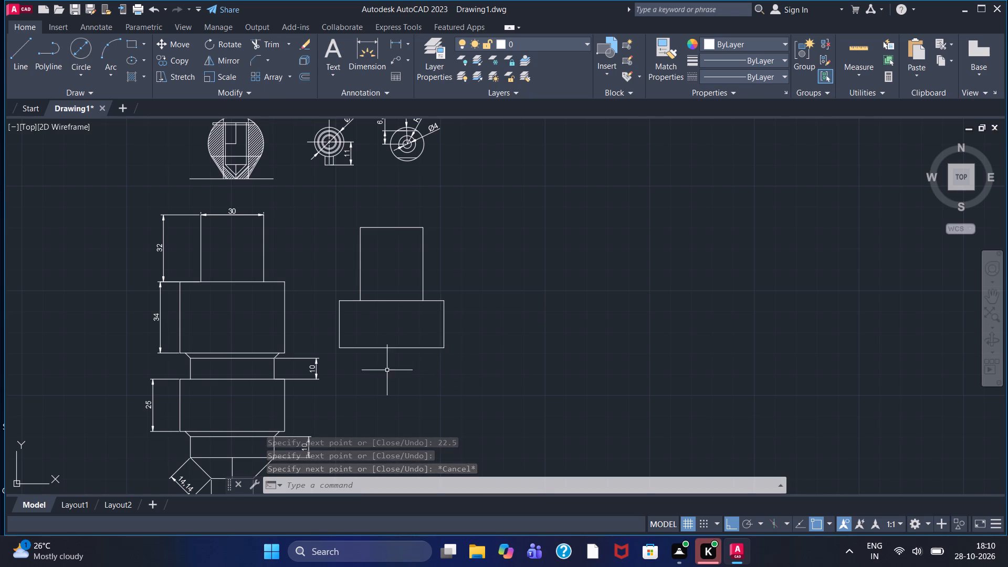
Draw a line strip 40 wide and 2 deep beneath the second view's lower block, inset 5 from its left corner.
{"action": "middle_click_drag", "start_coordinate": [387, 370], "coordinate": [434, 321]}
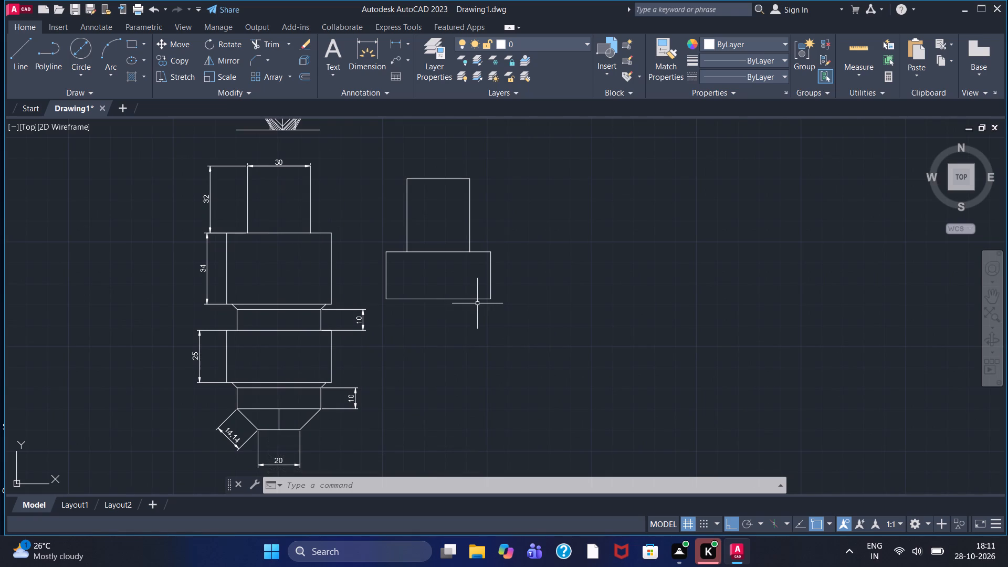
{"action": "left_click", "coordinate": [22, 63]}
{"action": "left_click", "coordinate": [386, 301]}
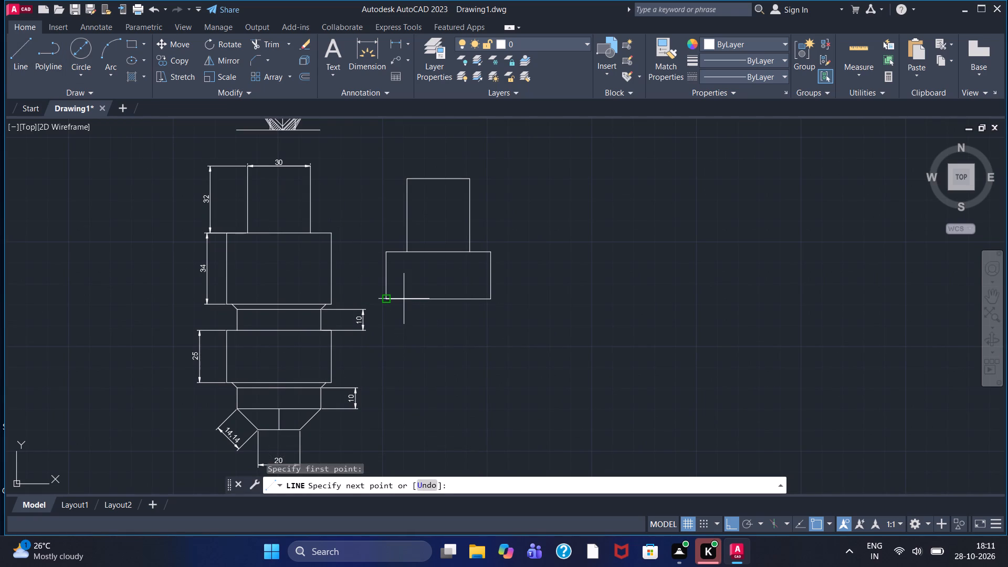
{"action": "key", "text": "5"}
{"action": "key", "text": "Return"}
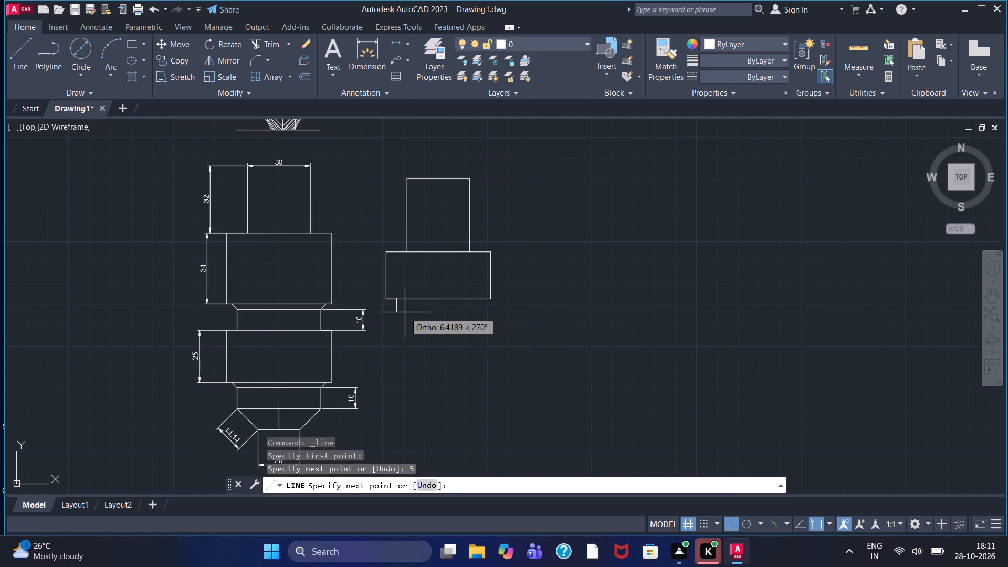
{"action": "key", "text": "2"}
{"action": "key", "text": "Return"}
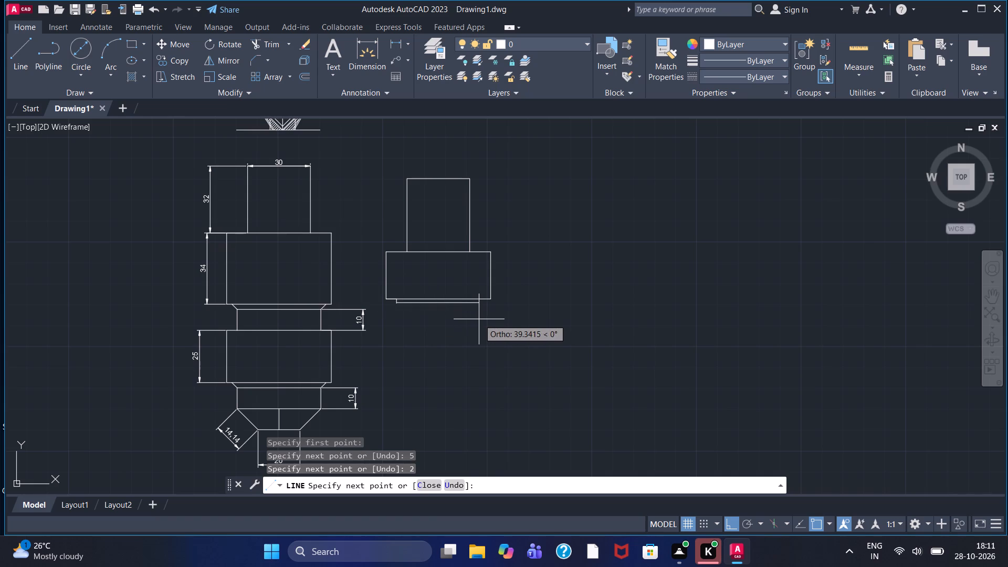
{"action": "type", "text": "40"}
{"action": "key", "text": "Return"}
{"action": "left_click", "coordinate": [479, 289]}
{"action": "right_click", "coordinate": [479, 289]}
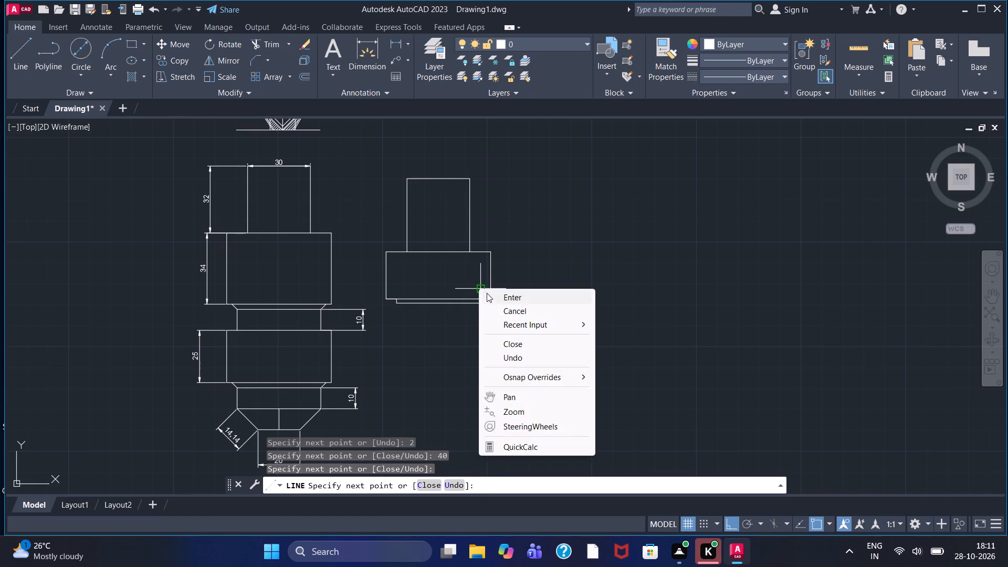
{"action": "left_click", "coordinate": [490, 298]}
Trim the strip's right vertical line where it overshoots into the block above.
{"action": "scroll", "coordinate": [466, 272], "scroll_direction": "up", "scroll_amount": 1}
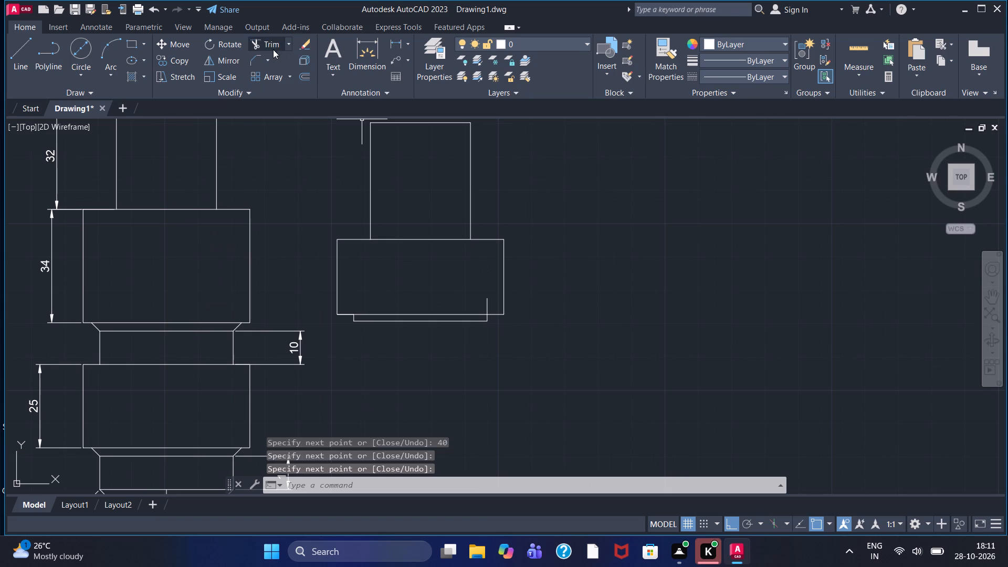
{"action": "left_click", "coordinate": [267, 45]}
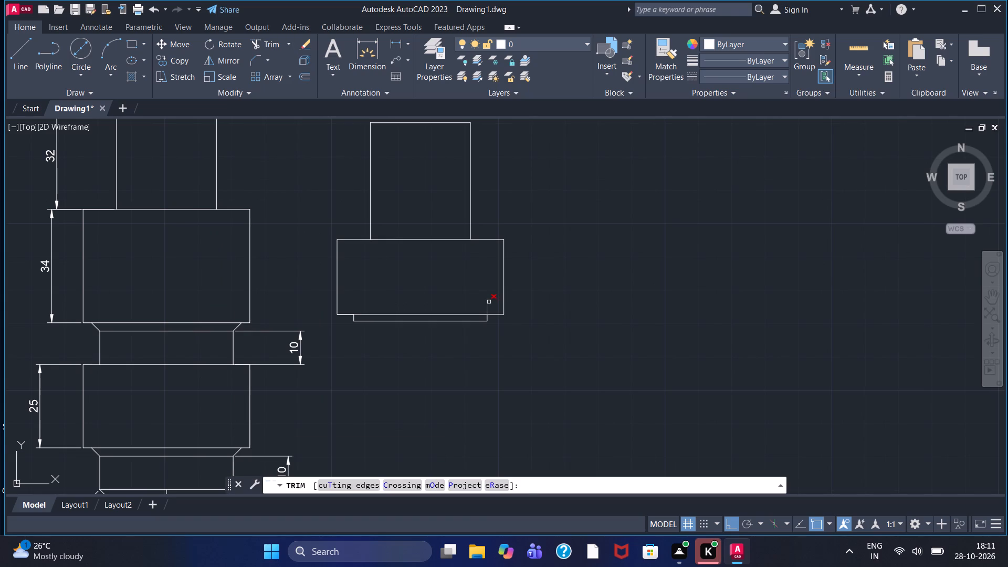
{"action": "left_click", "coordinate": [489, 302]}
{"action": "key", "text": "Escape"}
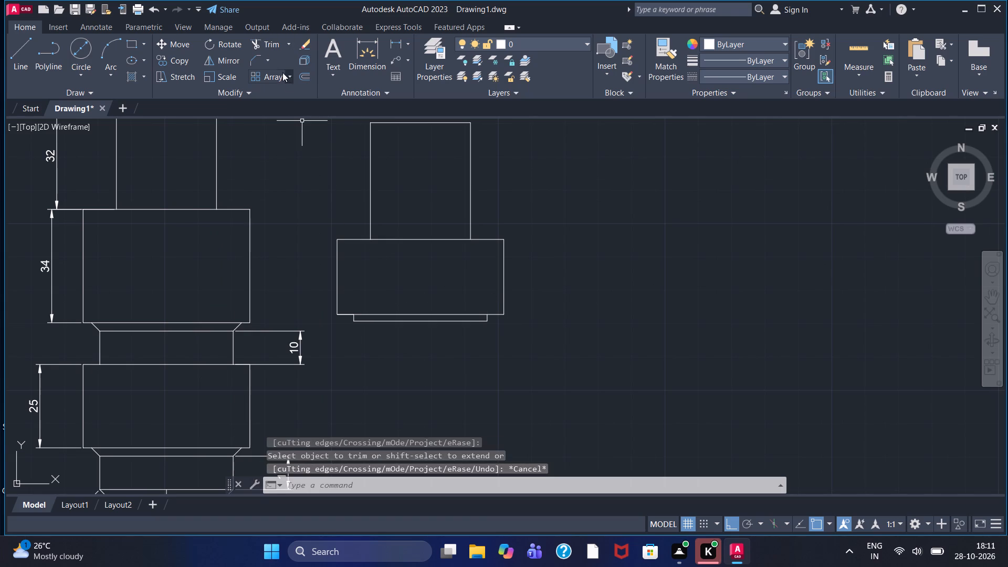
Chamfer both junctions between the strip's short sides and the block's bottom edge with length 2 and angle 45.
{"action": "left_click", "coordinate": [256, 59]}
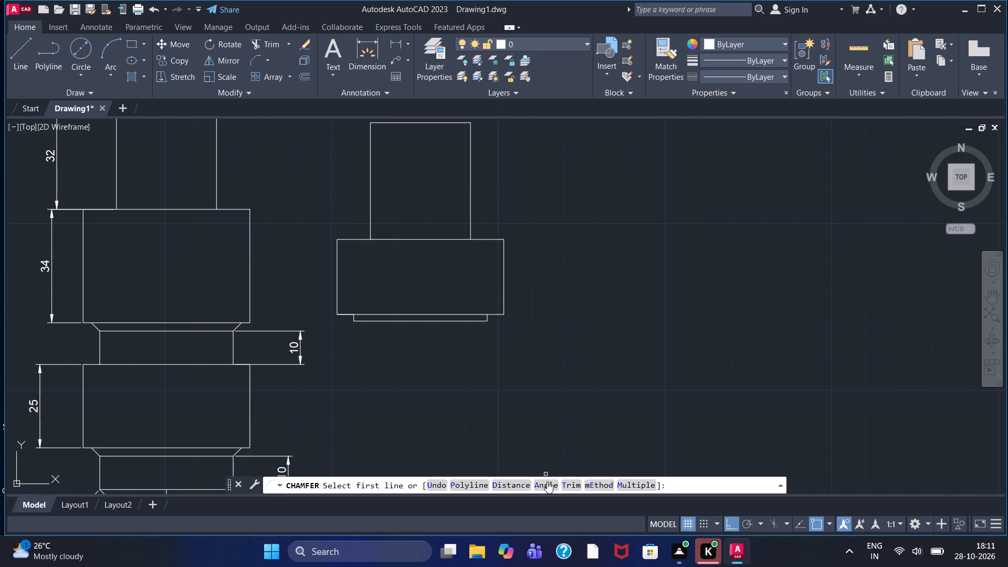
{"action": "left_click", "coordinate": [547, 481]}
{"action": "key", "text": "2"}
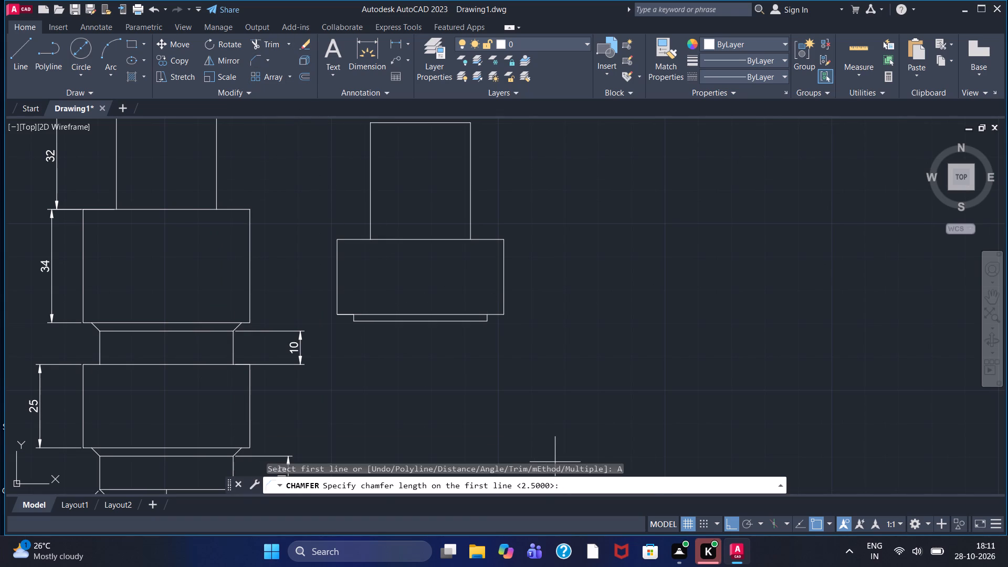
{"action": "key", "text": "Return"}
{"action": "scroll", "coordinate": [309, 342], "scroll_direction": "up", "scroll_amount": 1}
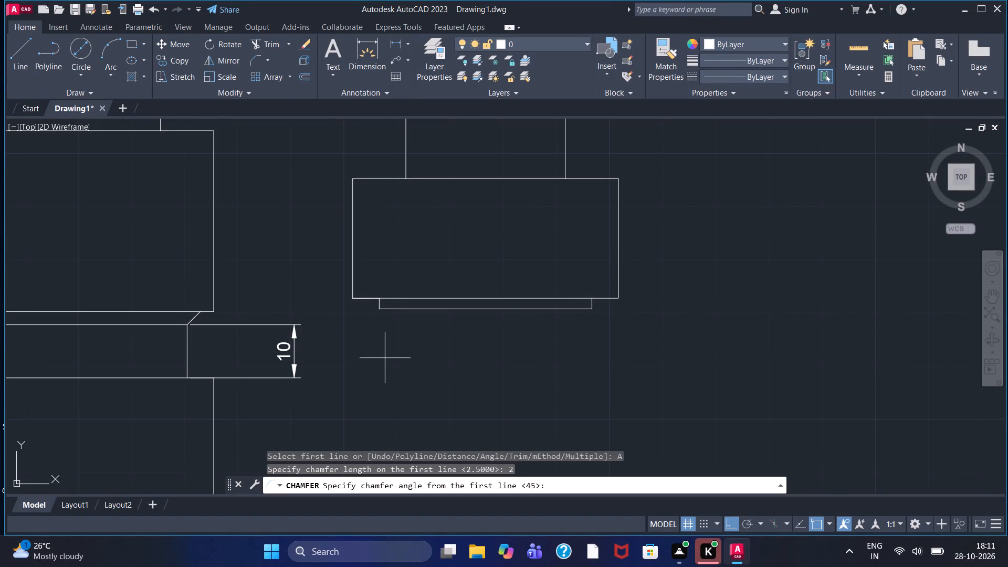
{"action": "type", "text": "45"}
{"action": "key", "text": "Return"}
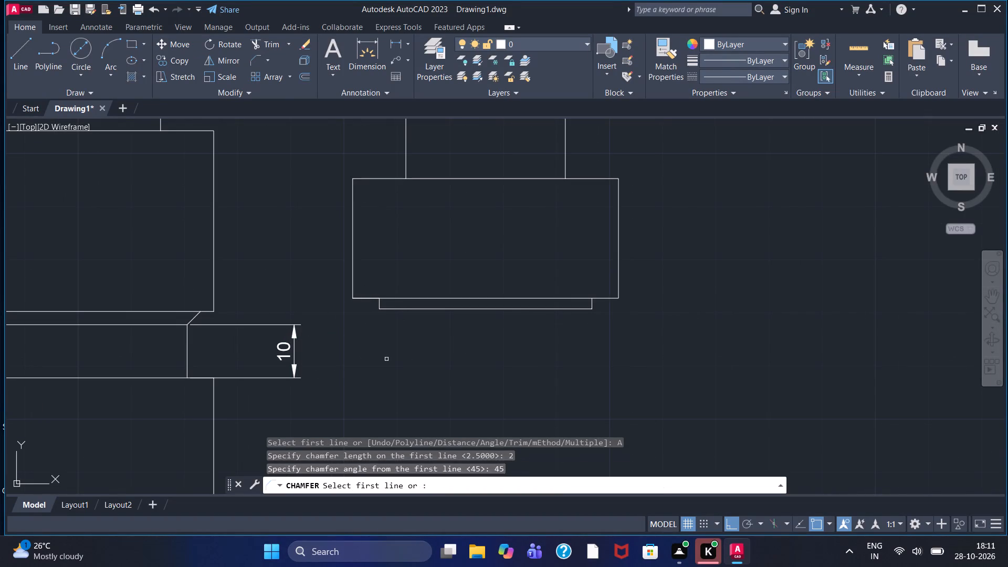
{"action": "scroll", "coordinate": [386, 302], "scroll_direction": "up", "scroll_amount": 2}
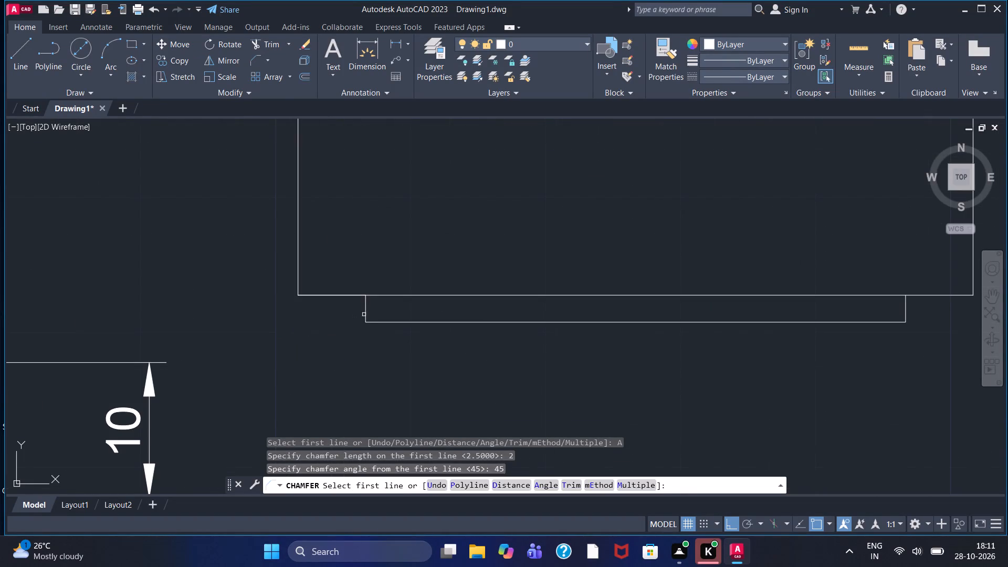
{"action": "left_click", "coordinate": [366, 313]}
{"action": "left_click", "coordinate": [352, 295]}
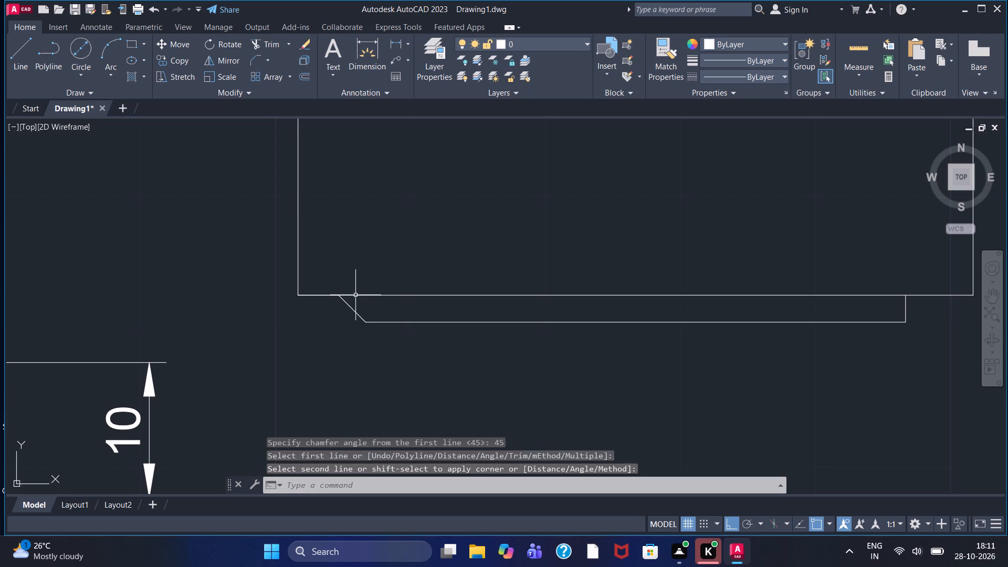
{"action": "right_click", "coordinate": [877, 309]}
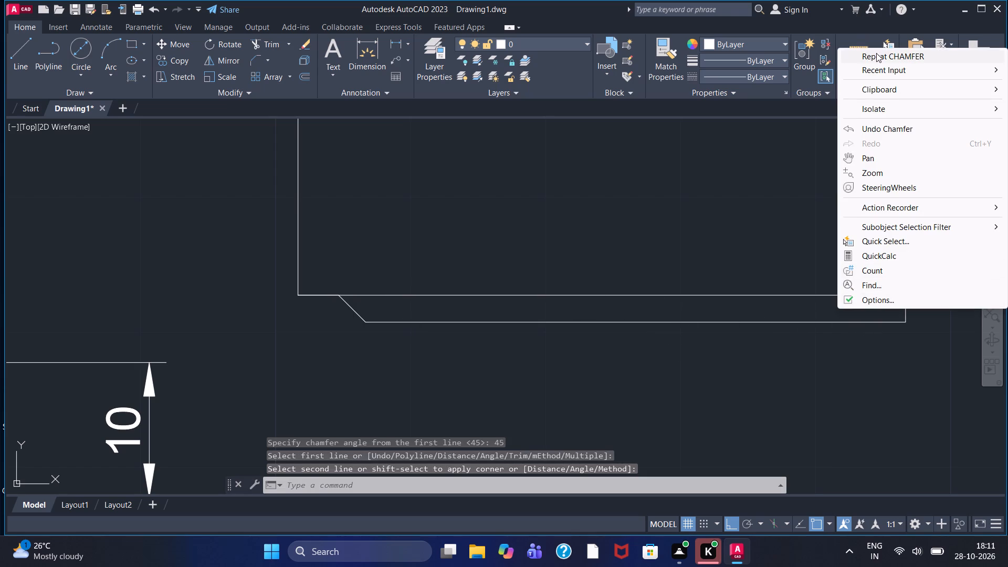
{"action": "left_click", "coordinate": [878, 55]}
{"action": "left_click", "coordinate": [905, 311]}
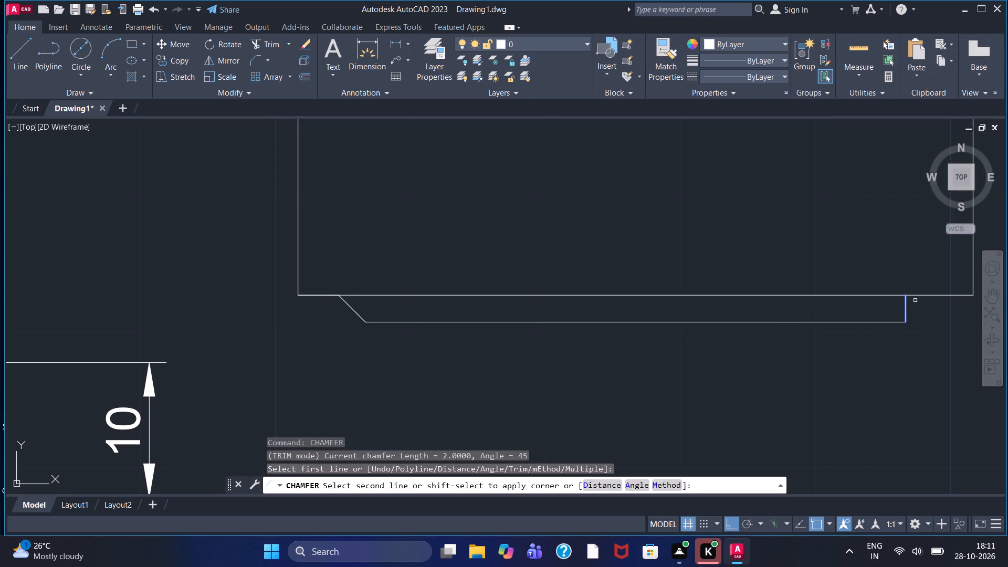
{"action": "left_click", "coordinate": [919, 297]}
Draw a line between the upper ends of the two chamfers to restore the block's bottom edge.
{"action": "left_click", "coordinate": [26, 64]}
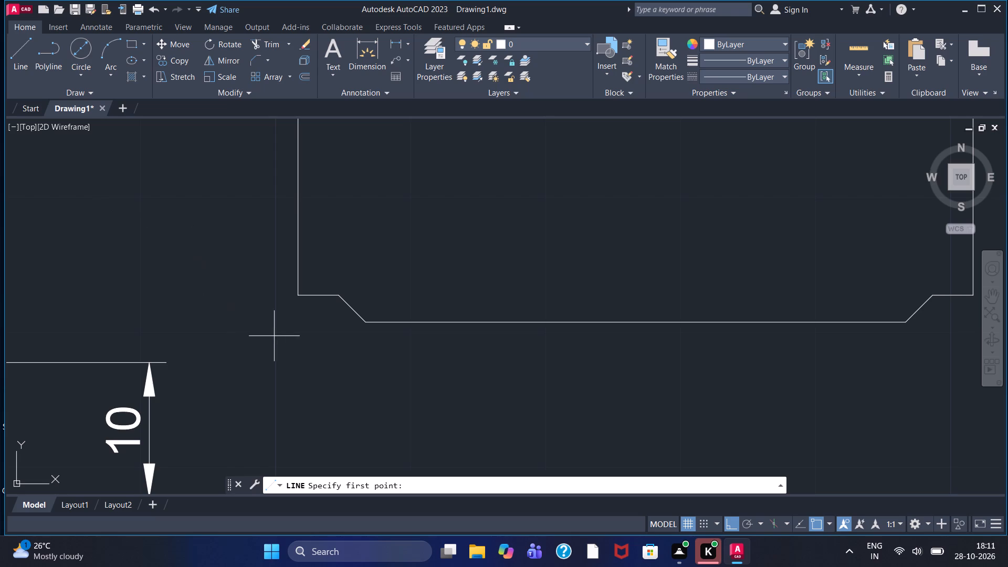
{"action": "left_click", "coordinate": [339, 295]}
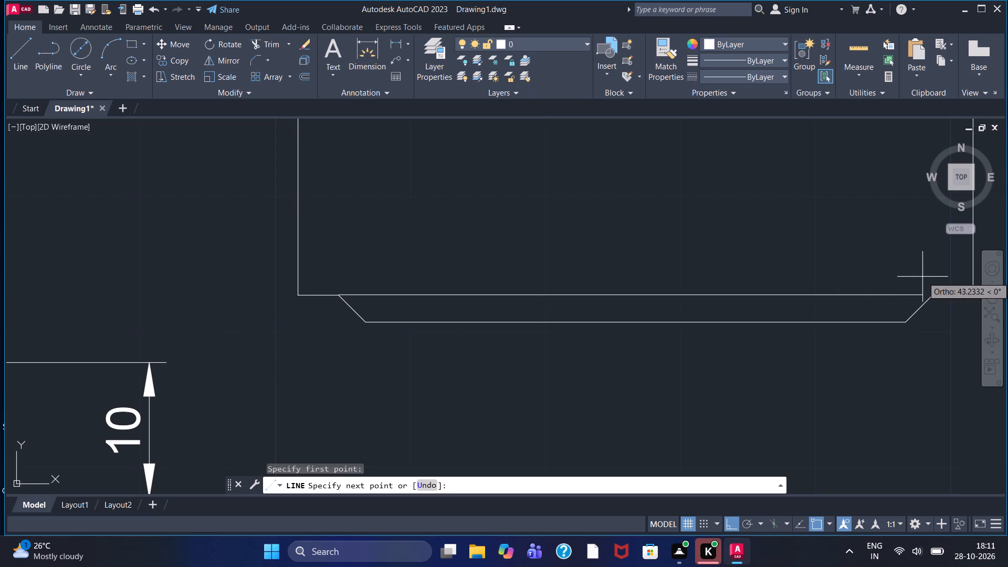
{"action": "left_click", "coordinate": [932, 293]}
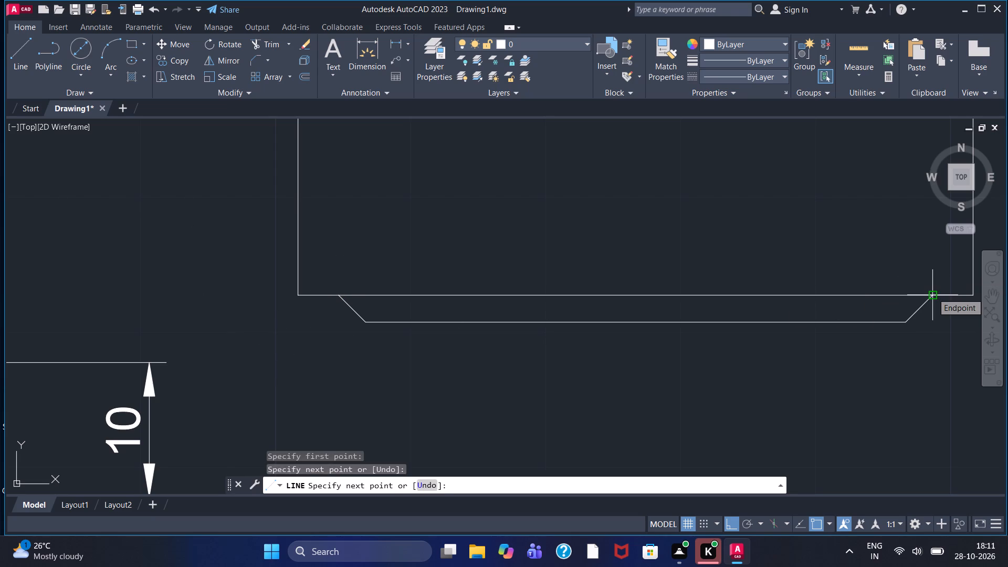
{"action": "key", "text": "Escape"}
Draw a neck 40 wide and 10 high directly below the chamfered strip in the second view.
{"action": "scroll", "coordinate": [931, 292], "scroll_direction": "down", "scroll_amount": 1}
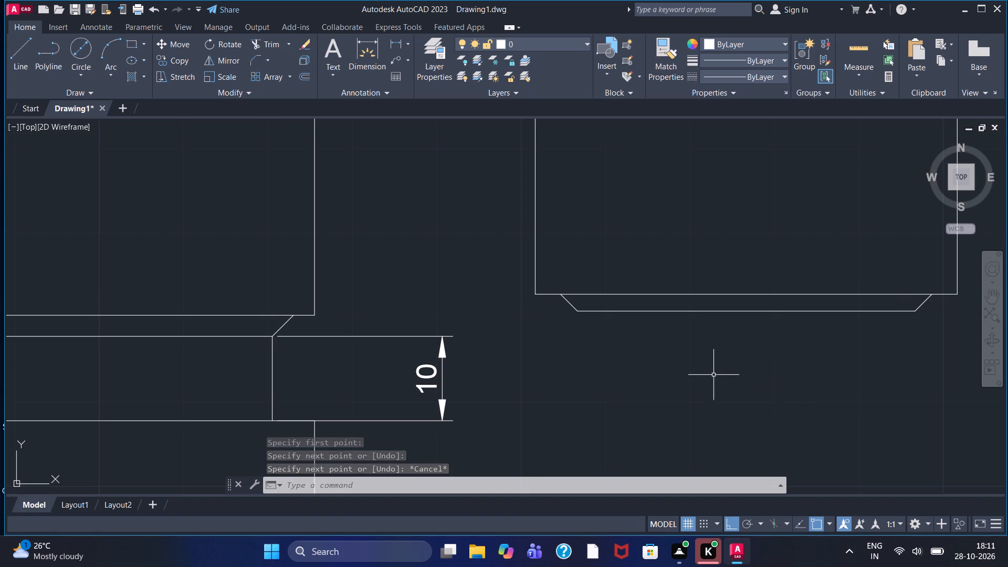
{"action": "middle_click_drag", "start_coordinate": [726, 373], "coordinate": [707, 344]}
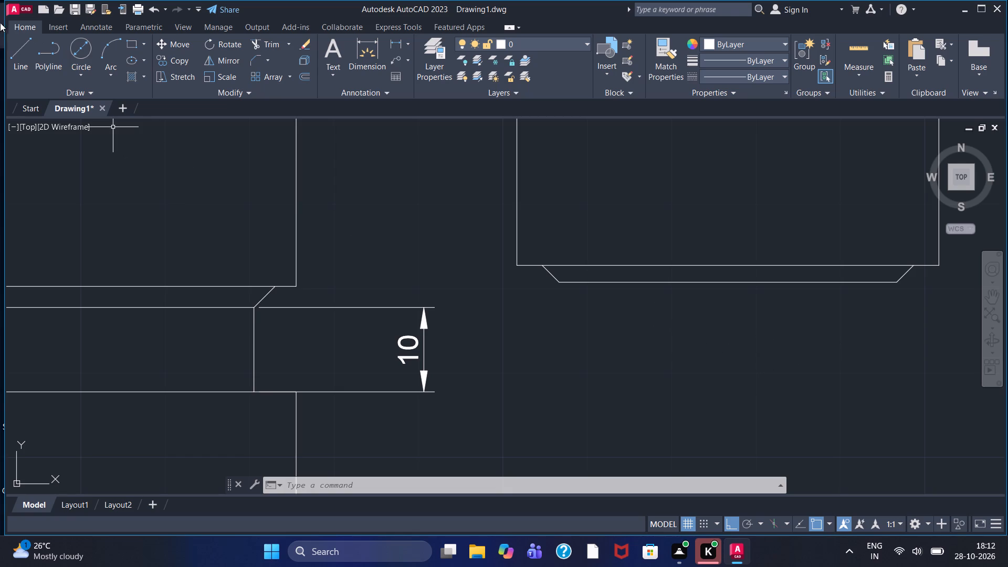
{"action": "left_click", "coordinate": [15, 43]}
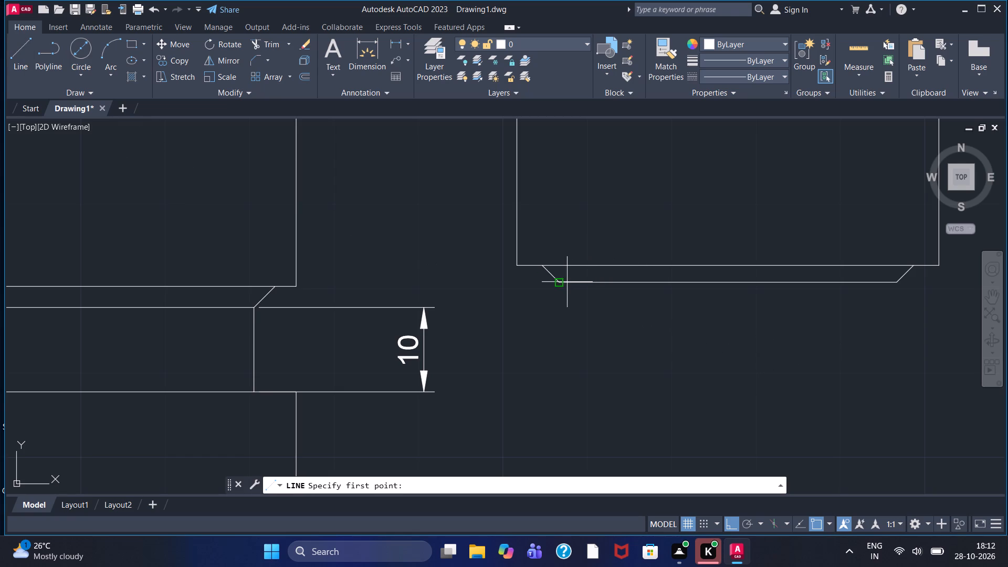
{"action": "left_click", "coordinate": [562, 282]}
{"action": "type", "text": "10"}
{"action": "key", "text": "Return"}
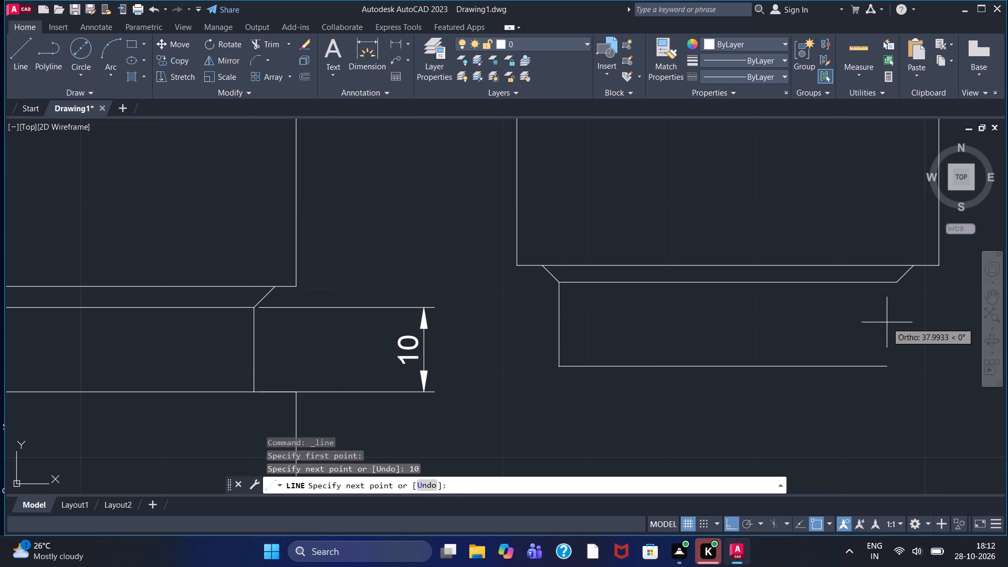
{"action": "type", "text": "40"}
{"action": "key", "text": "Return"}
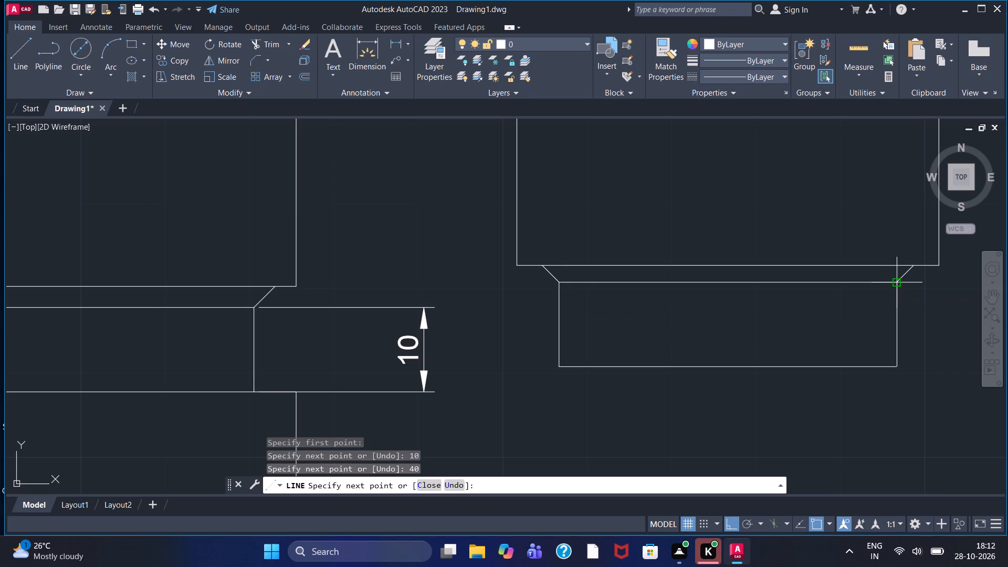
{"action": "left_click", "coordinate": [898, 283]}
{"action": "key", "text": "Escape"}
From the neck's bottom-left corner, draw the next block's edges 5 left, 22 down, and right in segments of 40 and 5.
{"action": "left_click", "coordinate": [11, 67]}
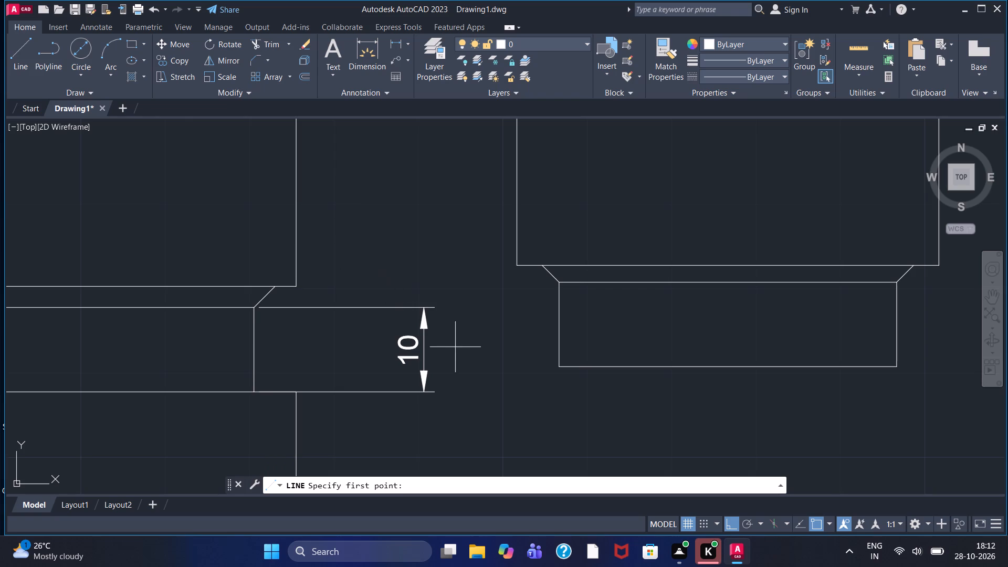
{"action": "left_click", "coordinate": [556, 372]}
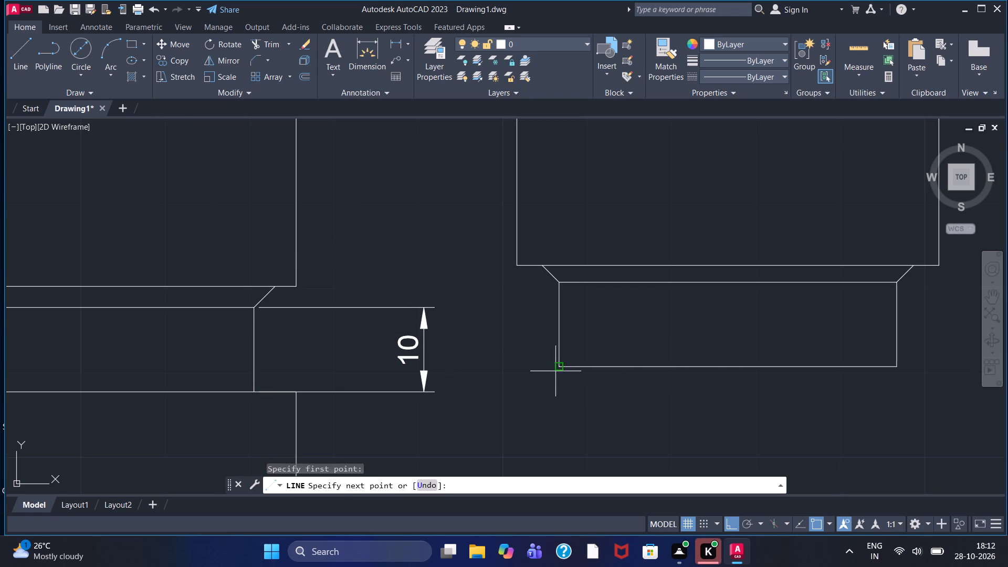
{"action": "key", "text": "5"}
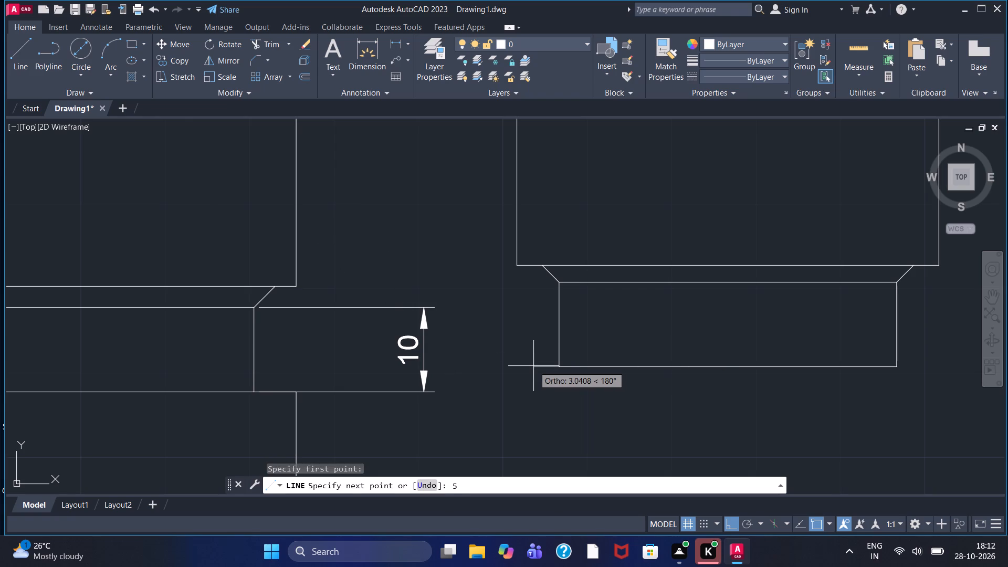
{"action": "key", "text": "Return"}
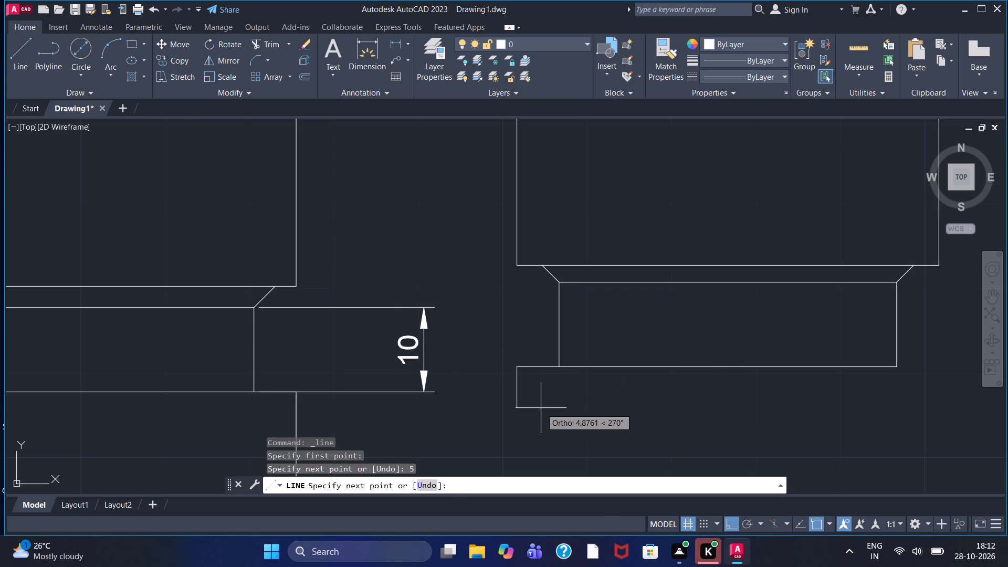
{"action": "type", "text": "22"}
{"action": "key", "text": "Return"}
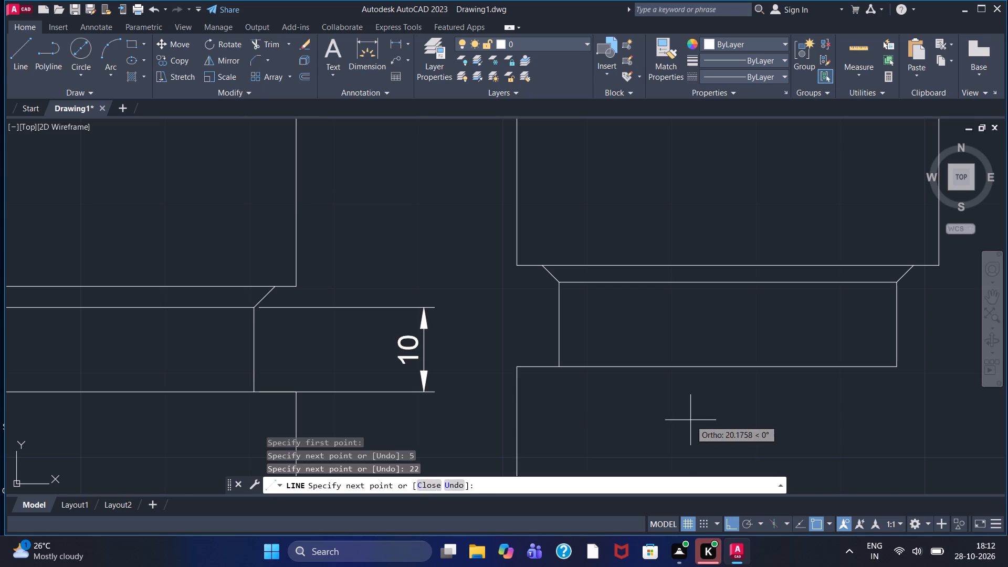
{"action": "scroll", "coordinate": [690, 420], "scroll_direction": "down", "scroll_amount": 2}
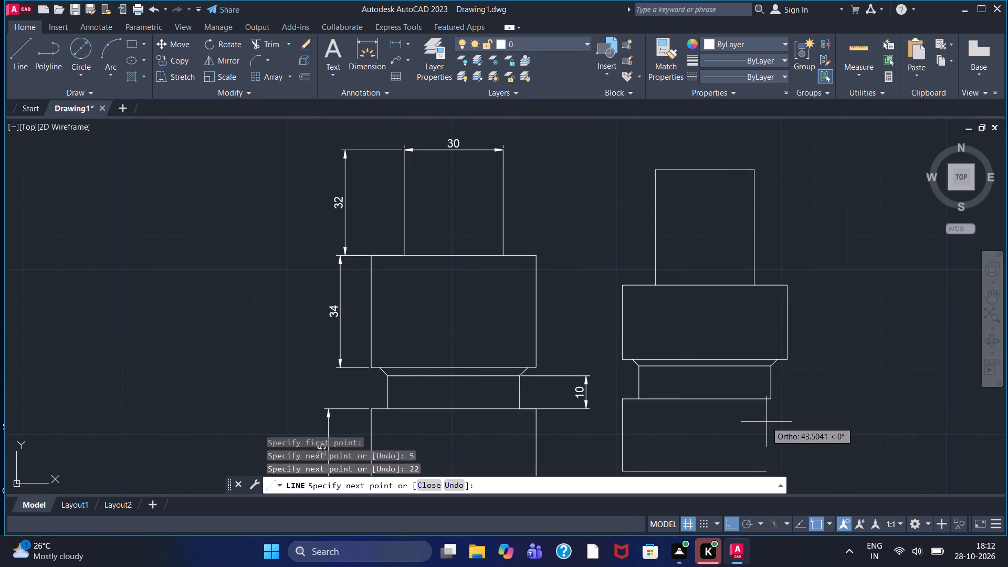
{"action": "type", "text": "40"}
{"action": "key", "text": "Return"}
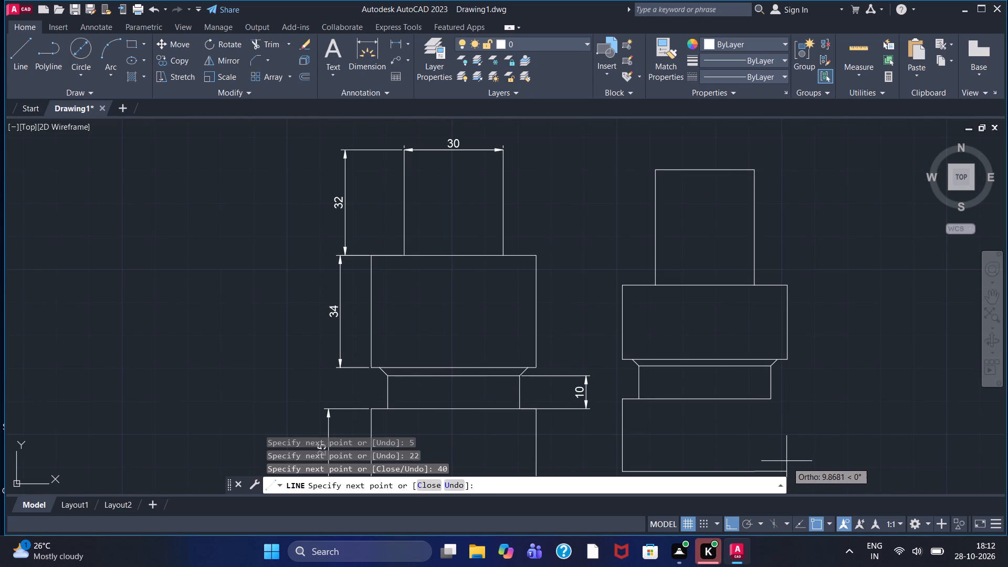
{"action": "type", "text": "45"}
{"action": "key", "text": "BackSpace"}
{"action": "key", "text": "BackSpace"}
{"action": "key", "text": "5"}
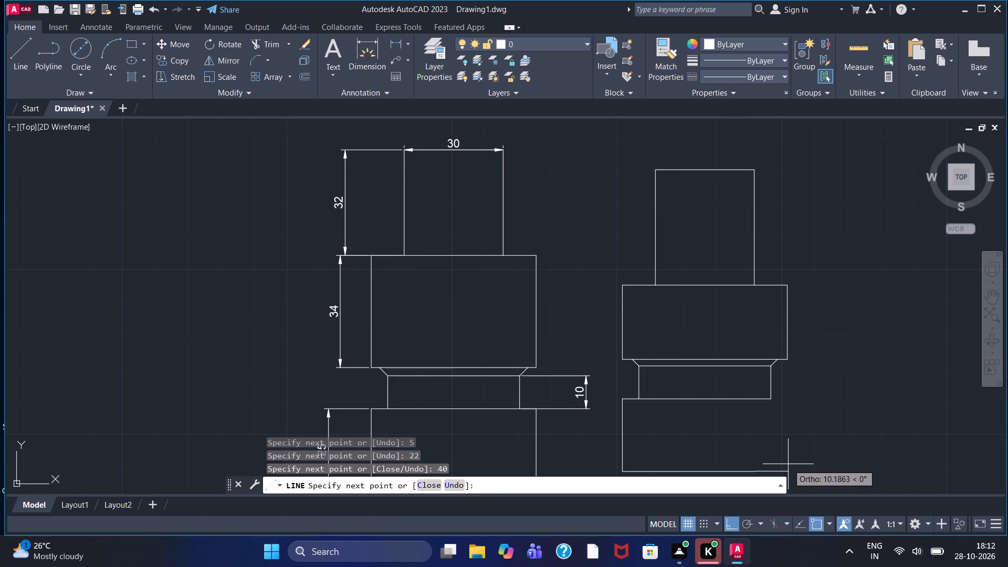
{"action": "key", "text": "Return"}
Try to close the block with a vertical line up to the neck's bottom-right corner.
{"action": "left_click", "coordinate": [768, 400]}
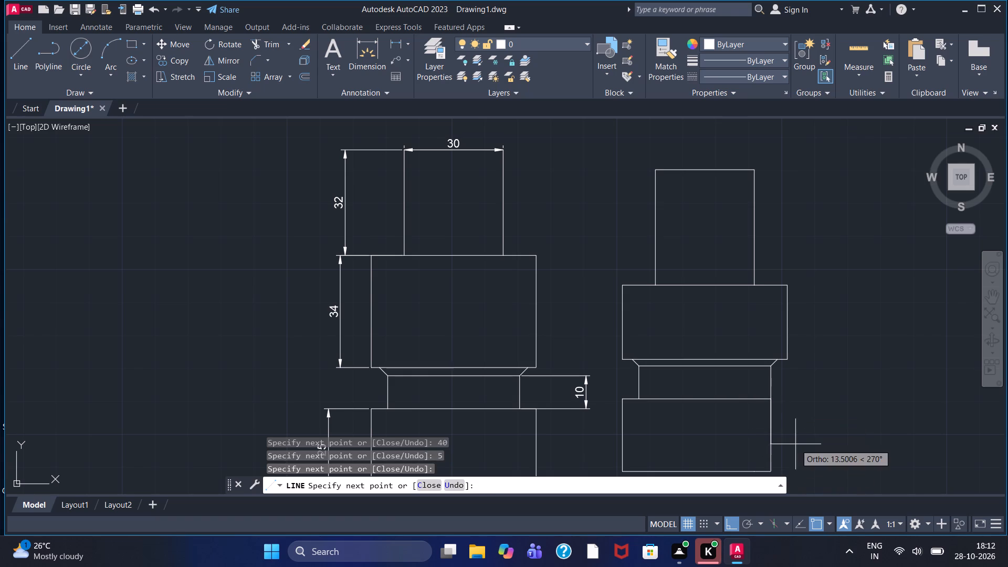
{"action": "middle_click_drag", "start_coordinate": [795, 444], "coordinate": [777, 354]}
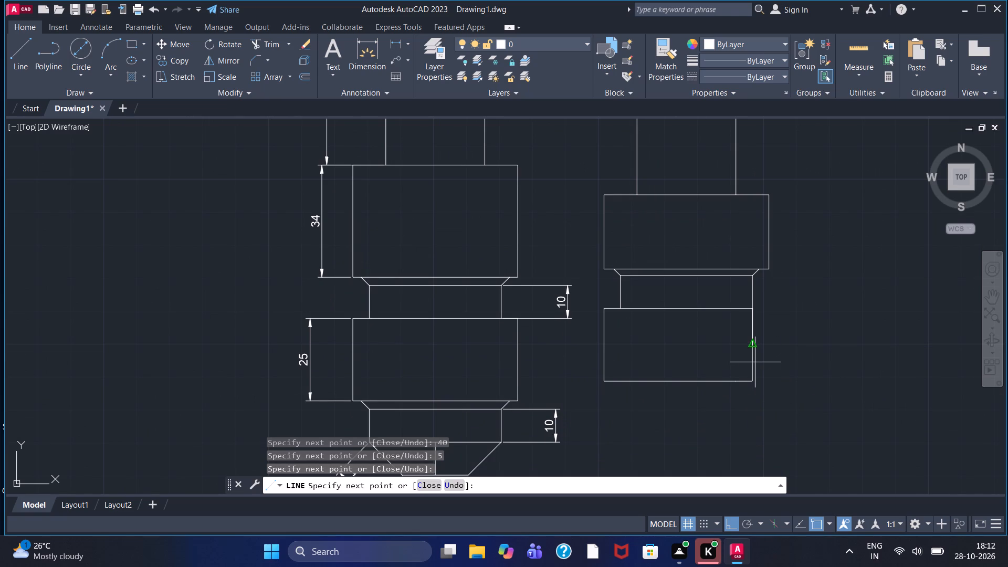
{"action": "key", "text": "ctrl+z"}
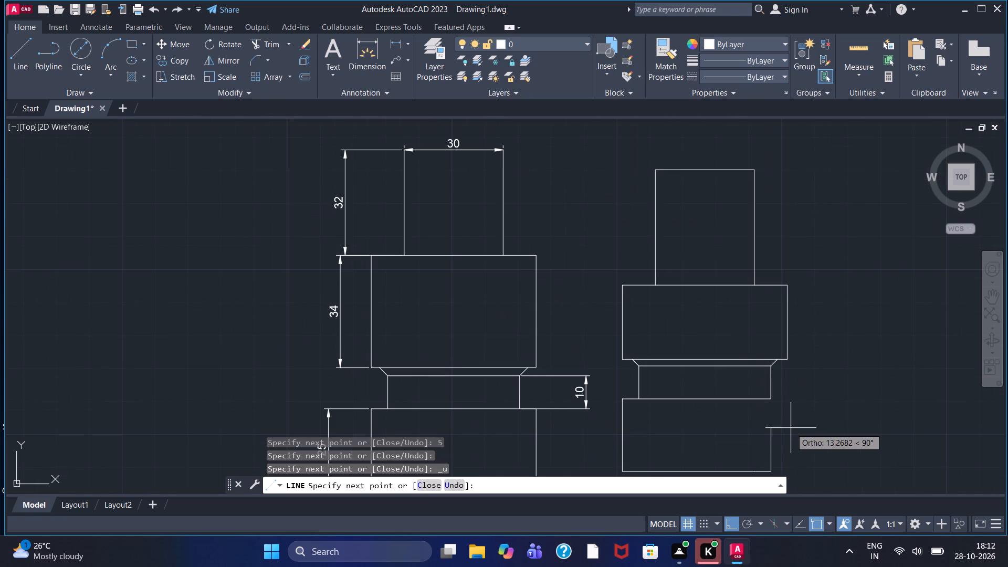
Extend the block's bottom edge 5 further right, draw its right side 22 up, and close it at the neck's bottom-right corner.
{"action": "key", "text": "5"}
{"action": "key", "text": "Return"}
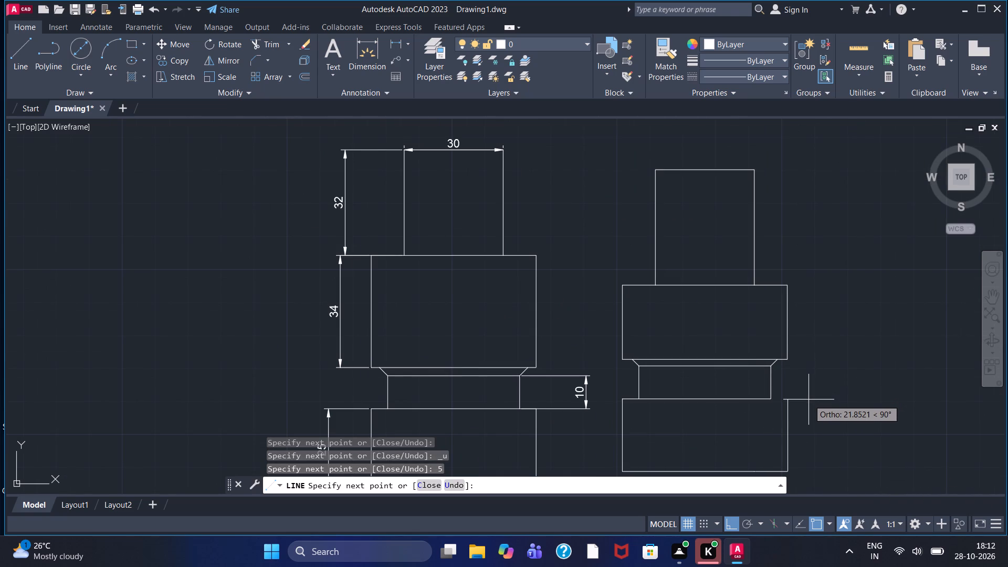
{"action": "type", "text": "22"}
{"action": "key", "text": "Return"}
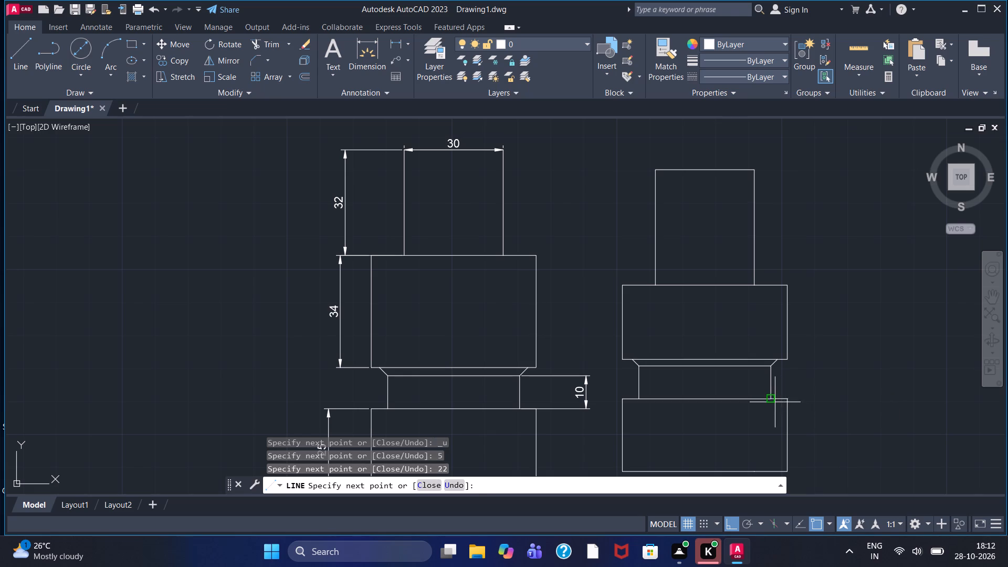
{"action": "left_click", "coordinate": [775, 402]}
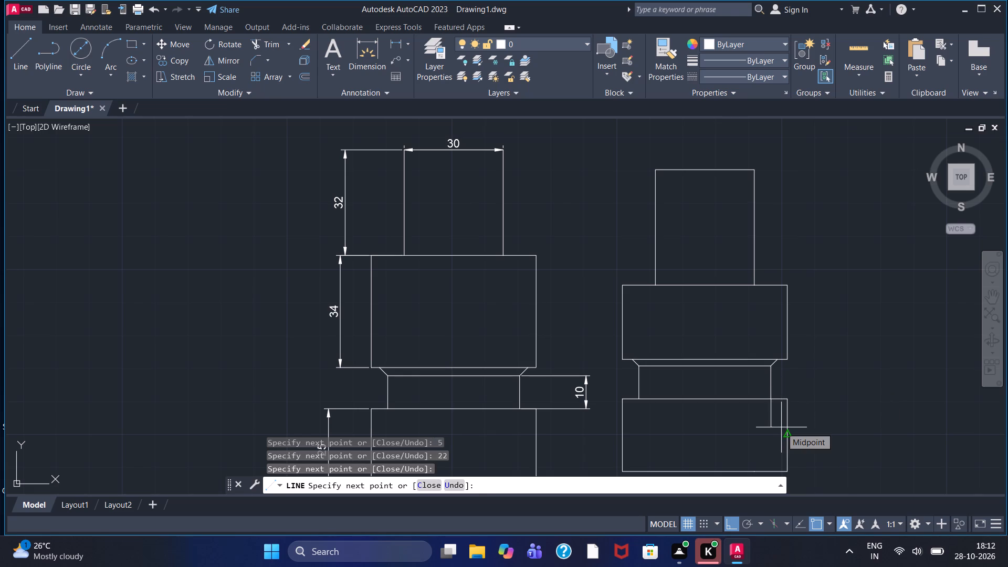
{"action": "key", "text": "Escape"}
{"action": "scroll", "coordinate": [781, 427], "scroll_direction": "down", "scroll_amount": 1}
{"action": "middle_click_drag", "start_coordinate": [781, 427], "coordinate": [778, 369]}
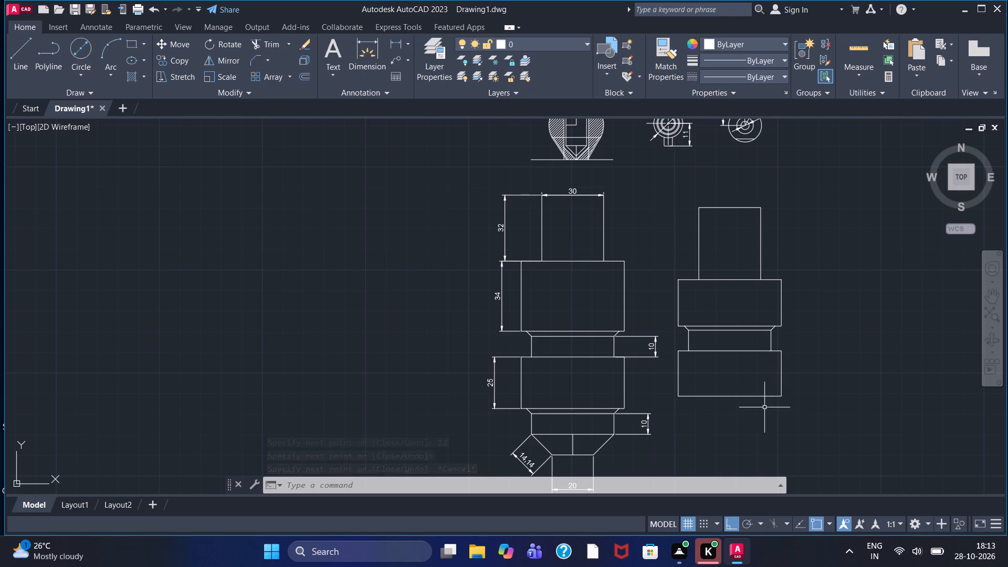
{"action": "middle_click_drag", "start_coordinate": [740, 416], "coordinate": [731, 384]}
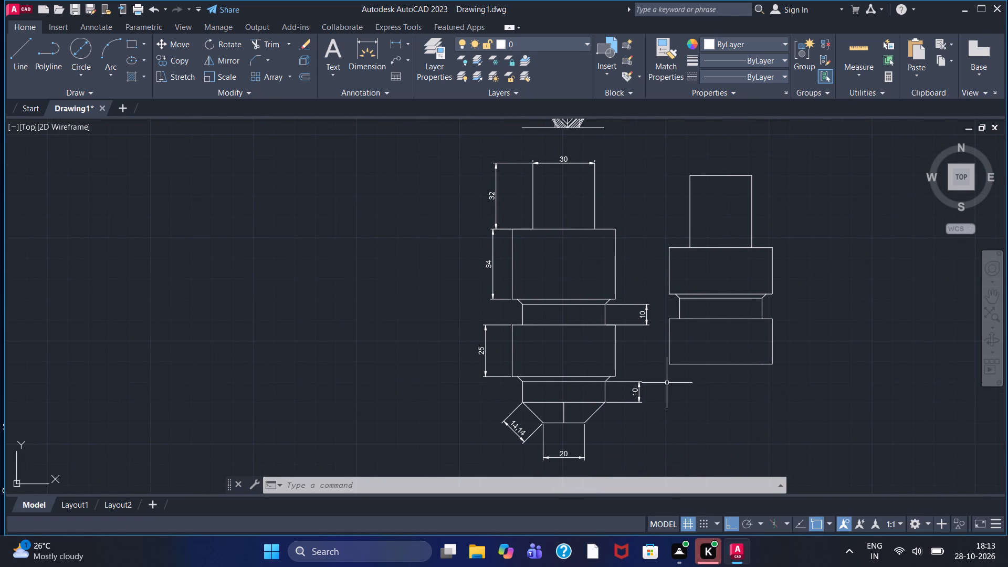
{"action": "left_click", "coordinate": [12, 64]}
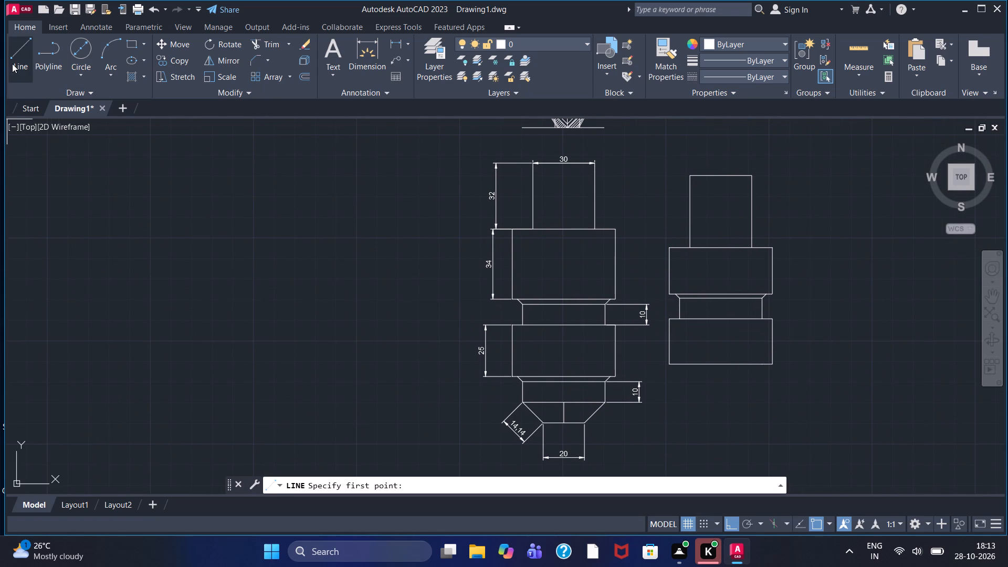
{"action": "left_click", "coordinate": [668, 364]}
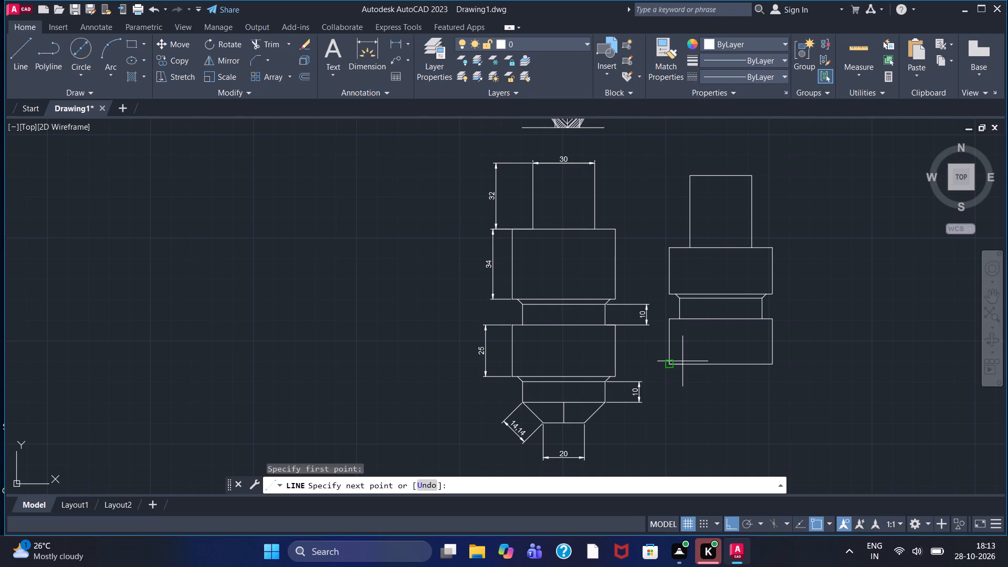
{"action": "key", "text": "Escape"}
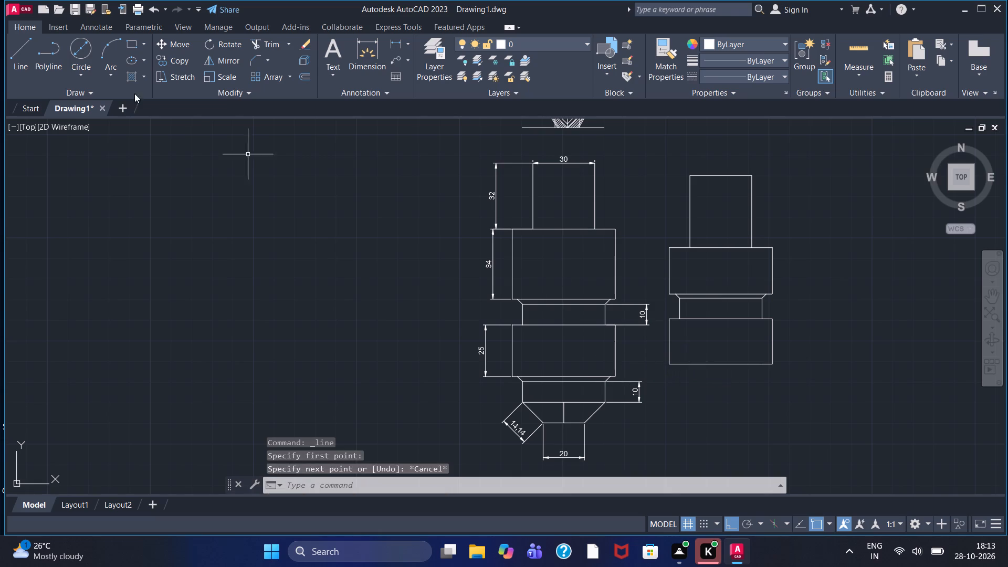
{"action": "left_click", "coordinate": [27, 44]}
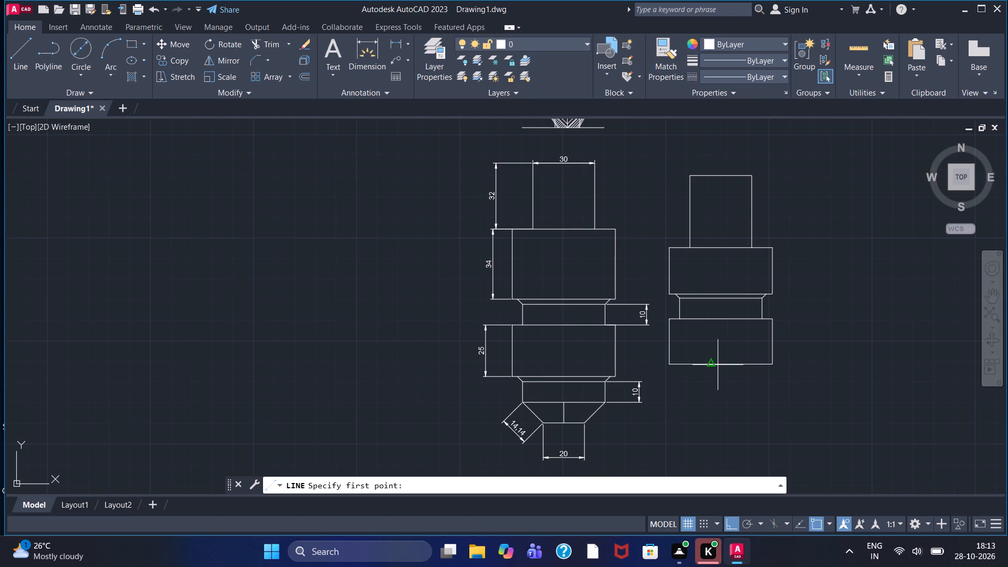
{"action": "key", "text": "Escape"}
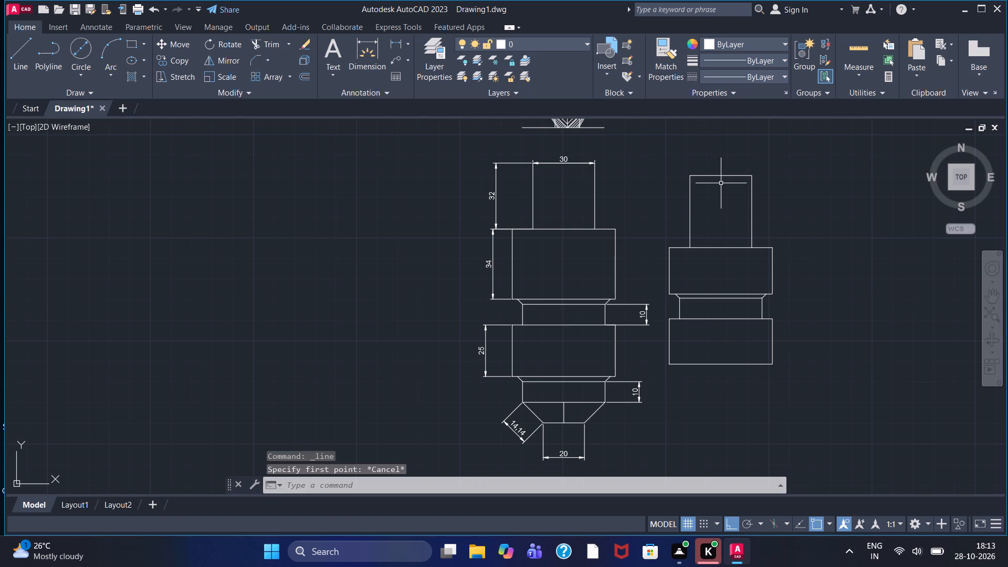
Draw a vertical centre line about 109 long from the midpoint of the second view's top edge to below the lowest block.
{"action": "left_click", "coordinate": [19, 56]}
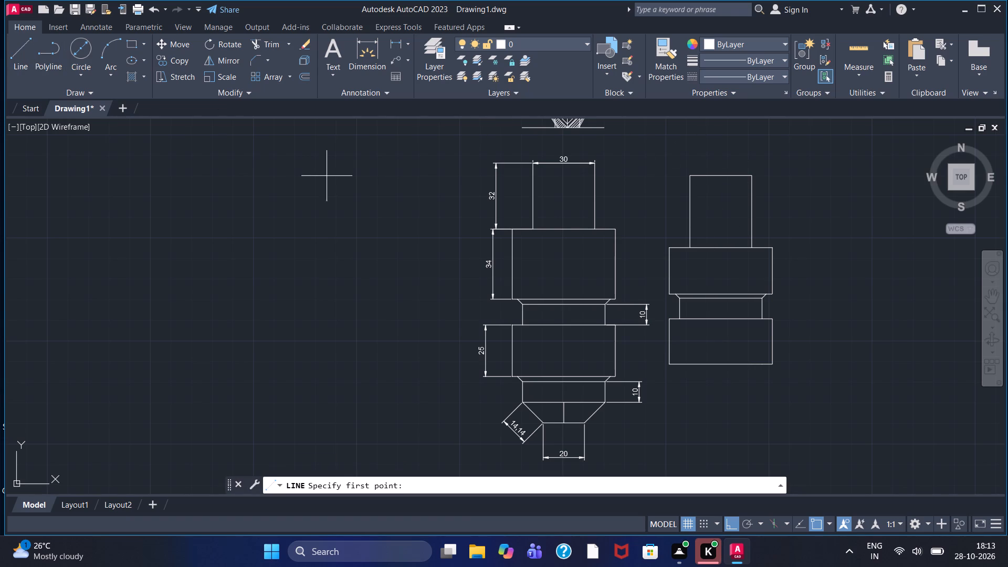
{"action": "left_click", "coordinate": [719, 174]}
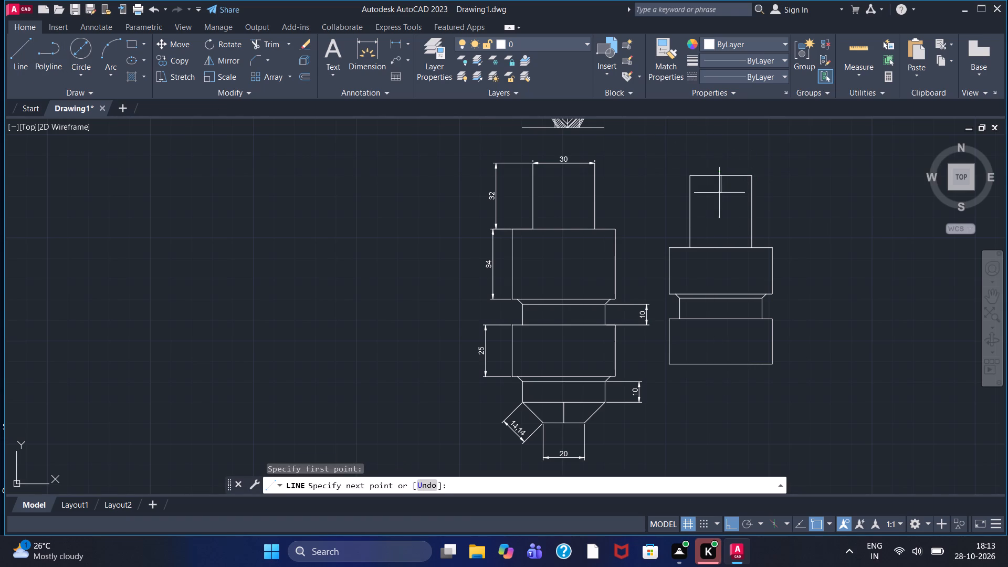
{"action": "left_click", "coordinate": [723, 401]}
{"action": "key", "text": "Escape"}
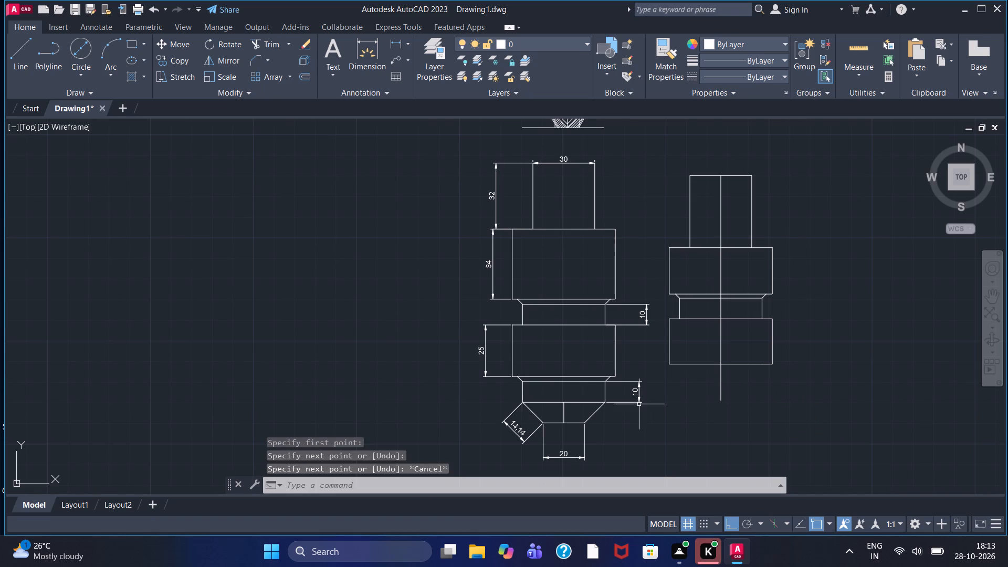
Draw a 10-long horizontal line to the left from the lower end of the centre line.
{"action": "key", "text": "F8"}
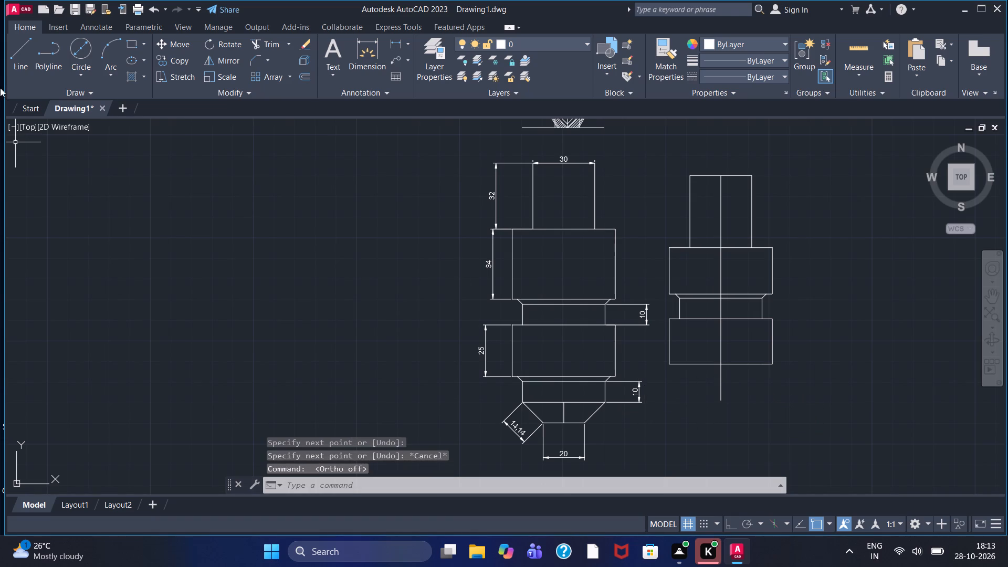
{"action": "left_click", "coordinate": [22, 72]}
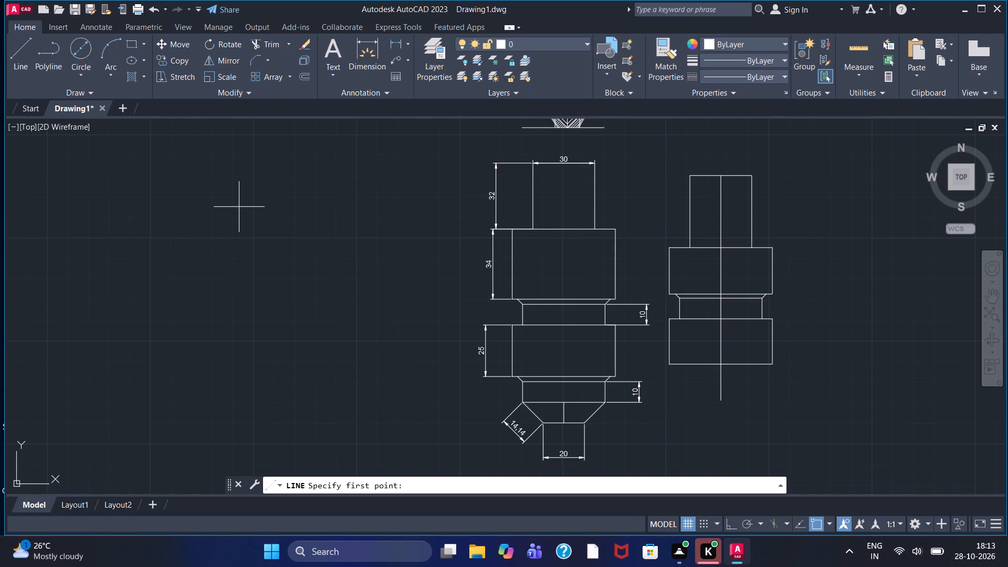
{"action": "left_click", "coordinate": [18, 67]}
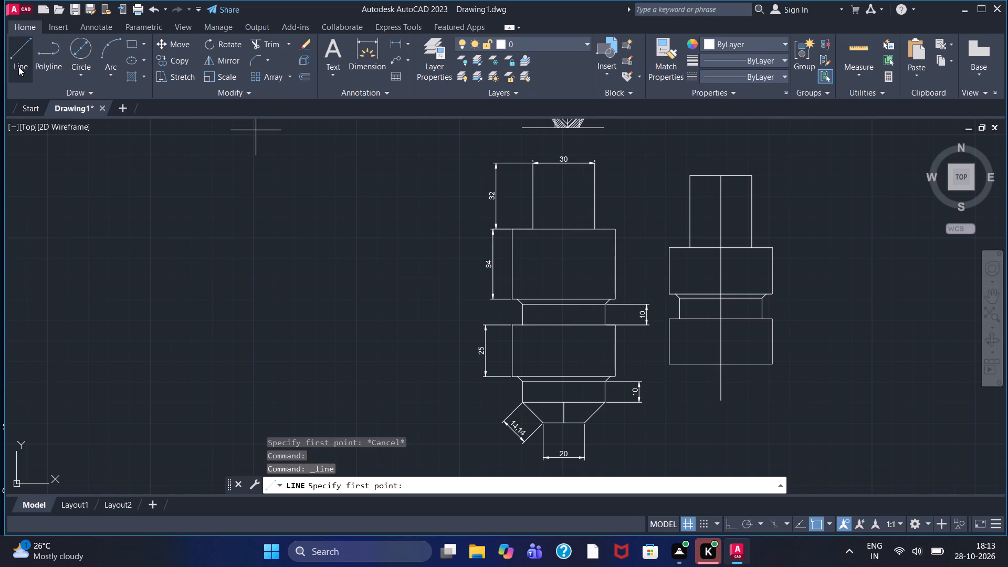
{"action": "key", "text": "F8"}
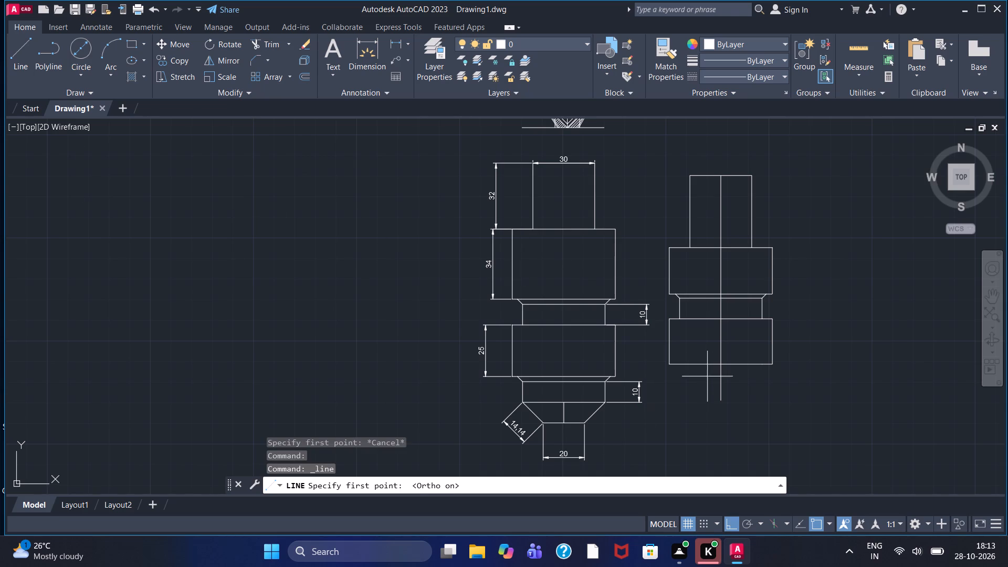
{"action": "left_click", "coordinate": [721, 401]}
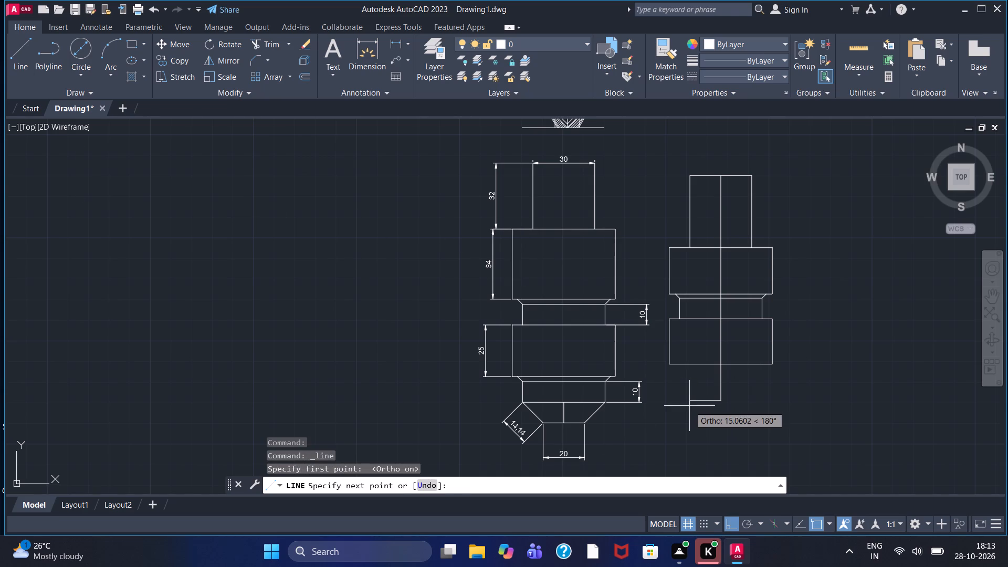
{"action": "type", "text": "10"}
{"action": "key", "text": "Return"}
{"action": "right_click", "coordinate": [689, 406]}
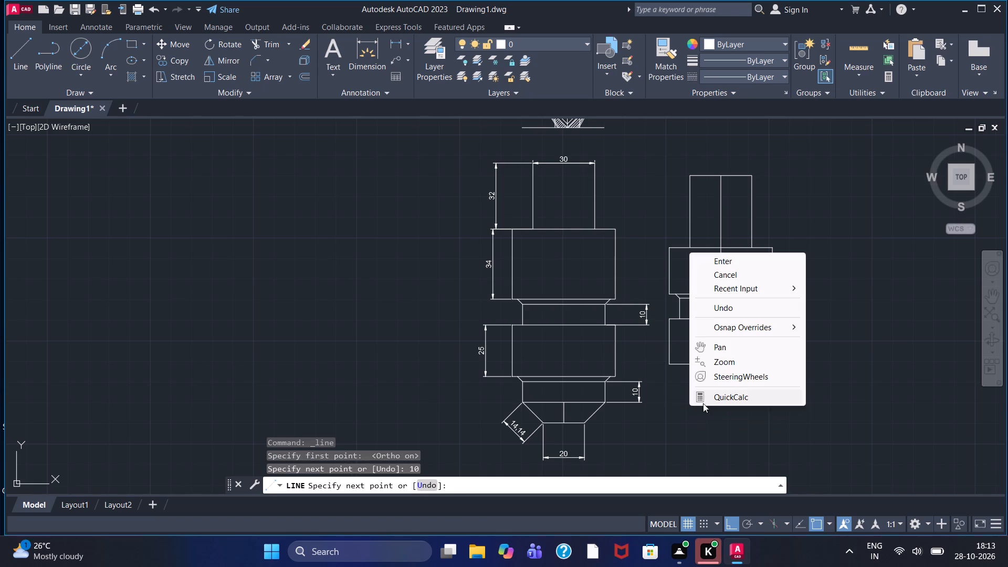
{"action": "left_click", "coordinate": [713, 265]}
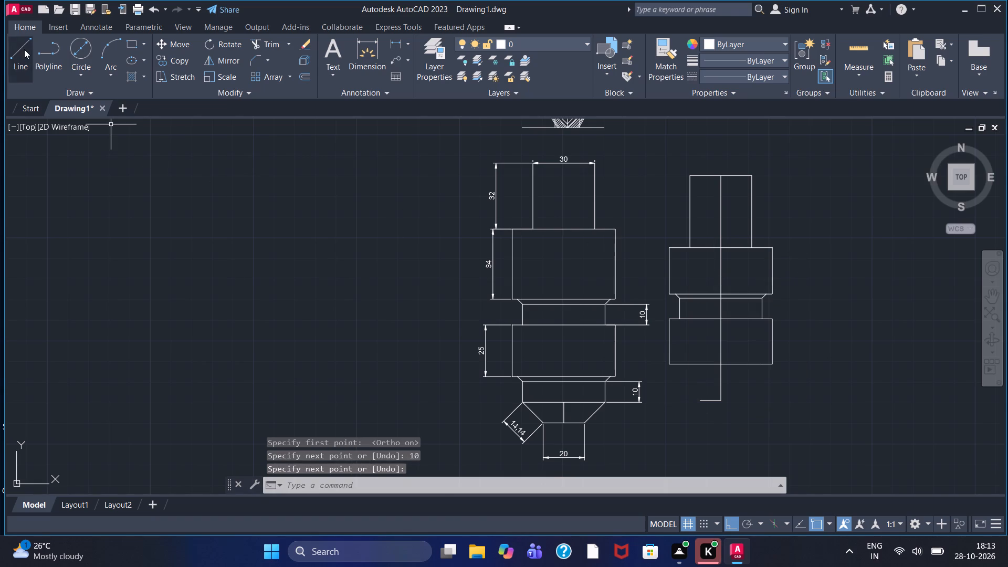
Draw a 10-long line right from the centre line's lower end and continue it diagonally up to the block's bottom-right corner.
{"action": "left_click", "coordinate": [24, 49]}
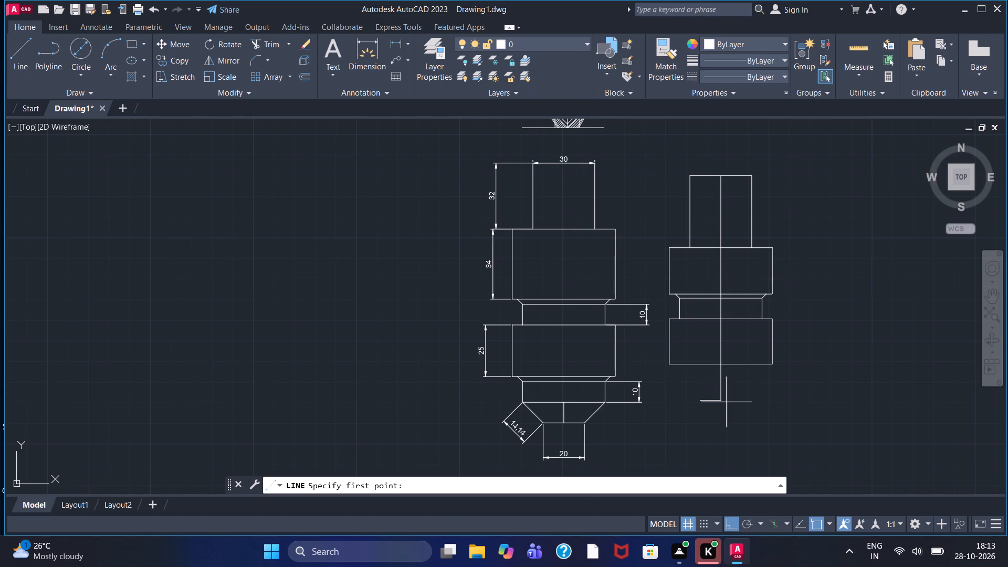
{"action": "left_click", "coordinate": [724, 401]}
{"action": "type", "text": "10"}
{"action": "key", "text": "Return"}
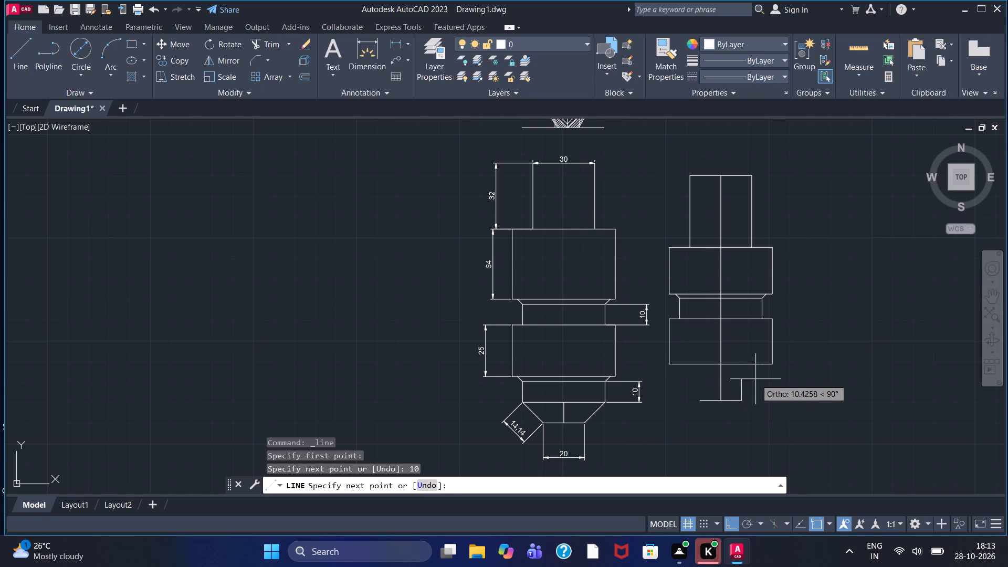
{"action": "key", "text": "F8"}
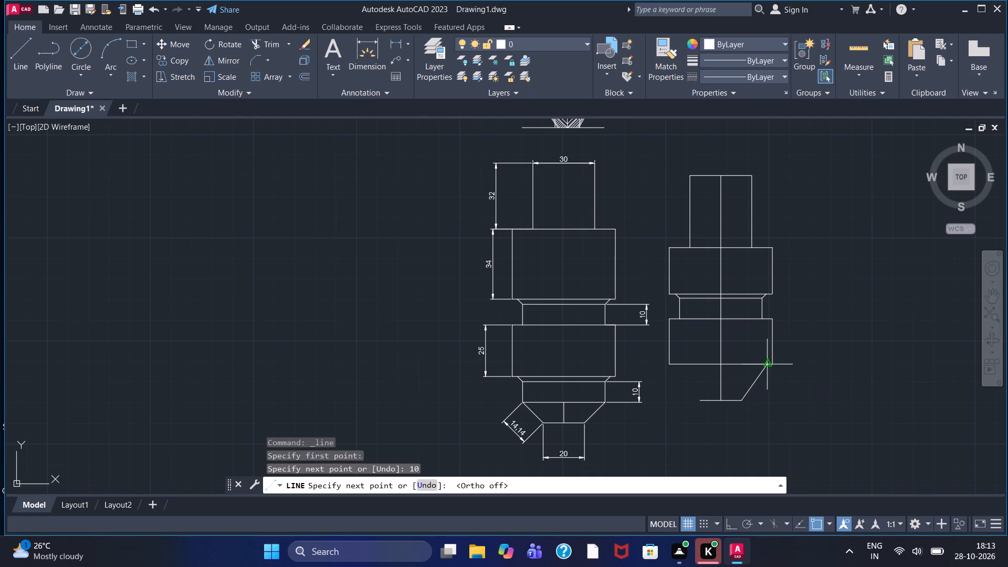
{"action": "left_click", "coordinate": [774, 366]}
{"action": "right_click", "coordinate": [774, 366]}
{"action": "left_click", "coordinate": [794, 373]}
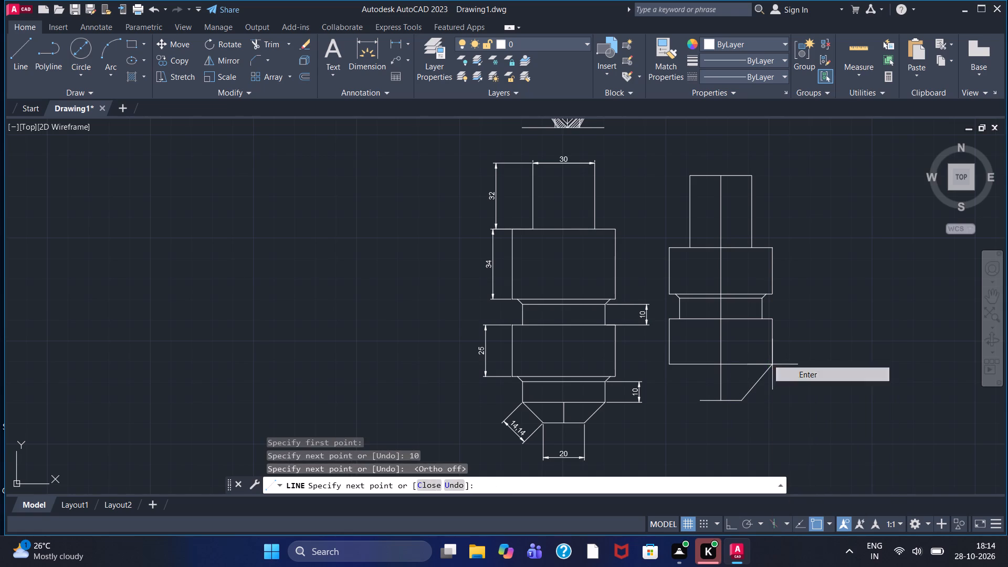
Draw a diagonal line from the bottom edge's left end up to the lower block's bottom-left corner in the second view.
{"action": "right_click", "coordinate": [700, 364]}
{"action": "left_click", "coordinate": [733, 108]}
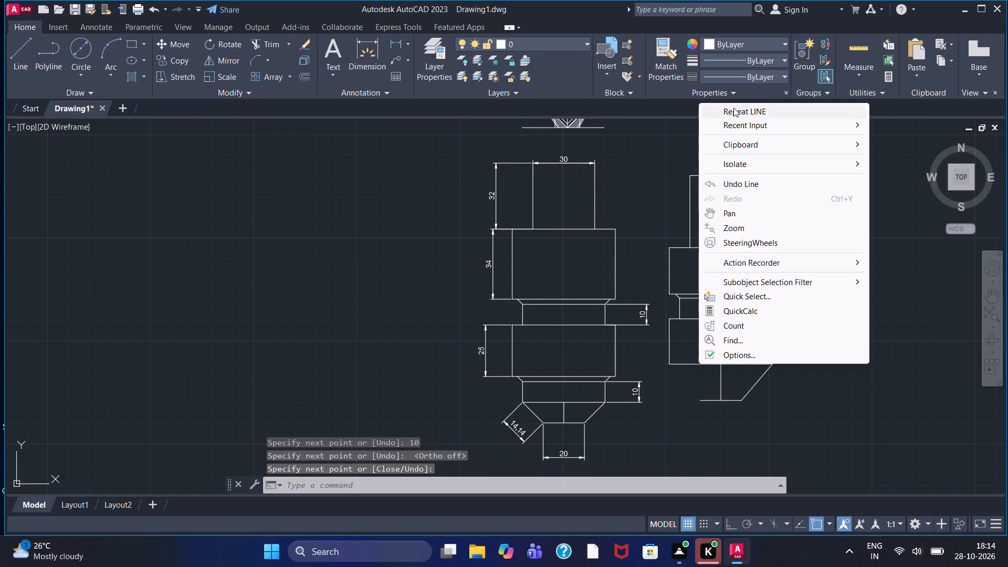
{"action": "left_click", "coordinate": [700, 402]}
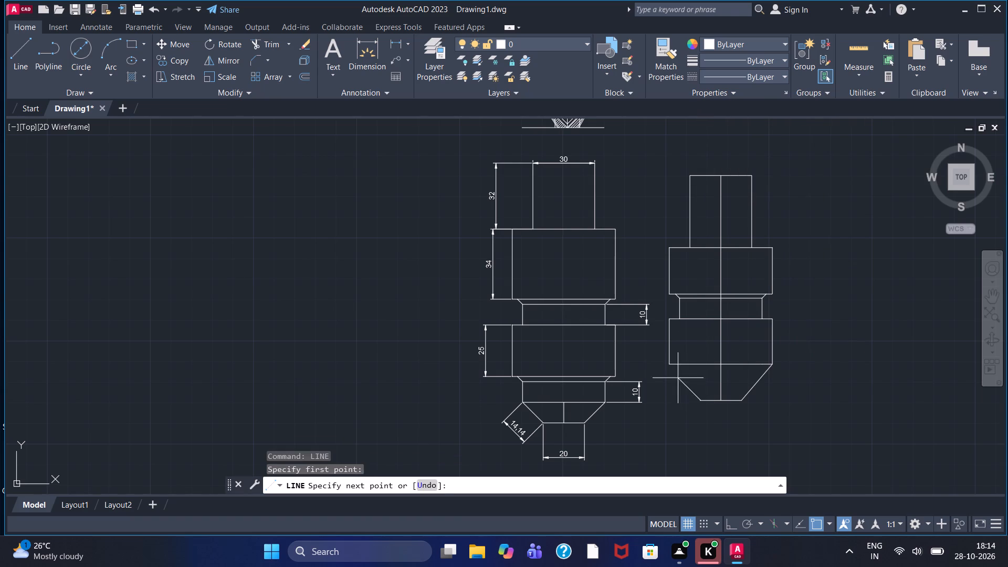
{"action": "left_click", "coordinate": [668, 366]}
{"action": "key", "text": "Escape"}
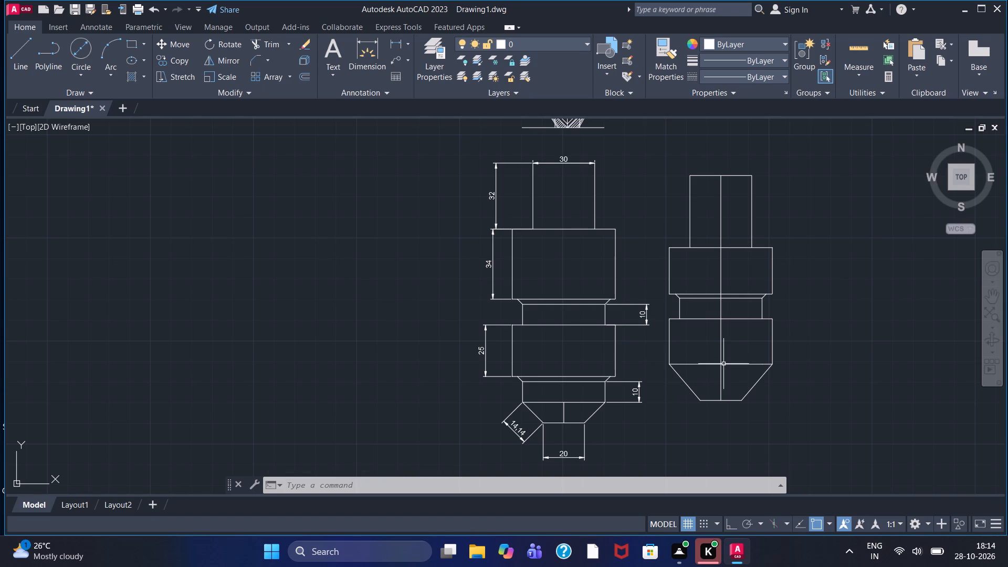
Add a vertical linear dimension for the second view's overall height, placed to the right of the view.
{"action": "middle_click_drag", "start_coordinate": [724, 363], "coordinate": [739, 363]}
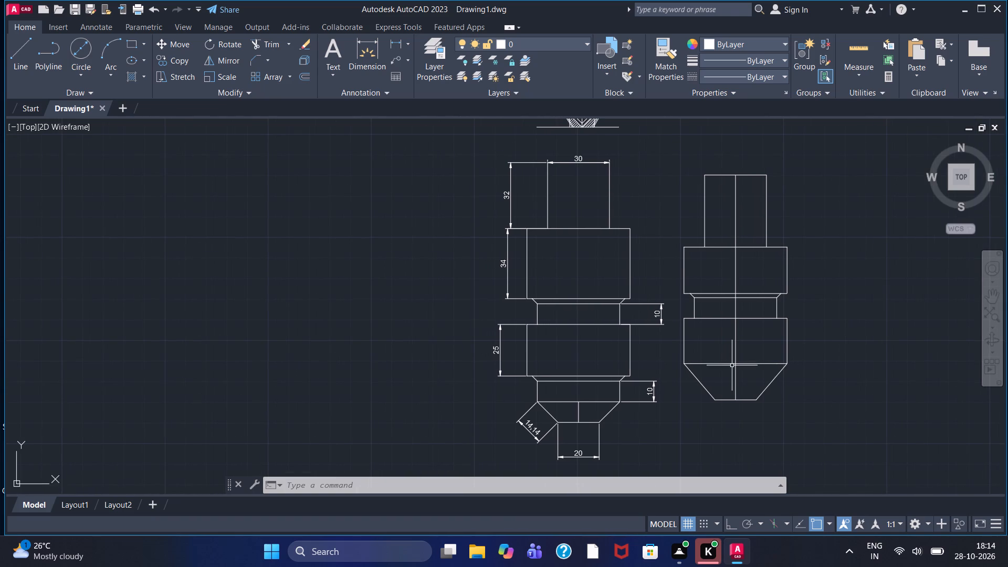
{"action": "left_click", "coordinate": [398, 44]}
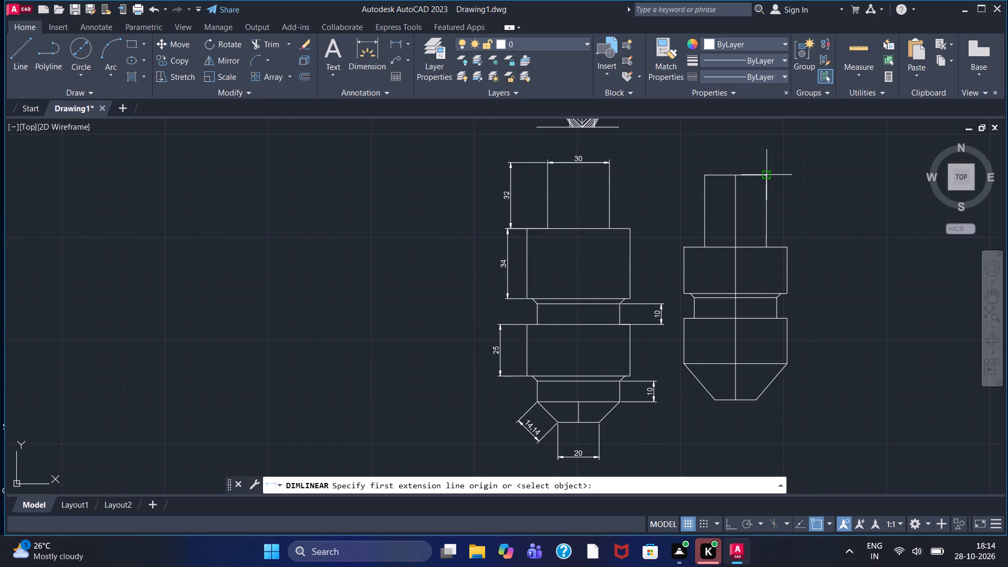
{"action": "left_click_drag", "start_coordinate": [767, 176], "coordinate": [766, 185]}
{"action": "left_click", "coordinate": [757, 401]}
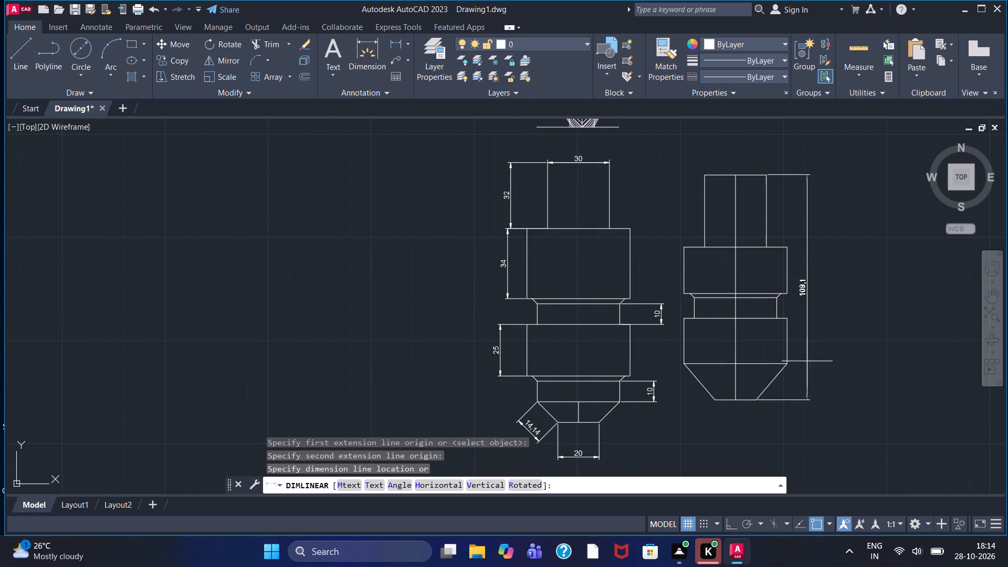
{"action": "left_click", "coordinate": [840, 344]}
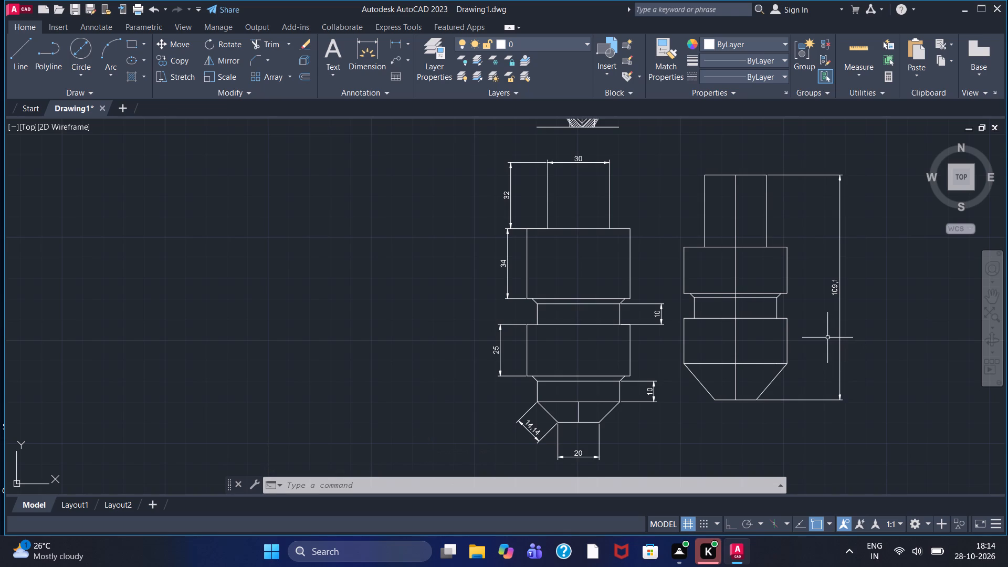
Add a vertical linear dimension for the upper block's height on the second view's right side.
{"action": "left_click", "coordinate": [396, 46]}
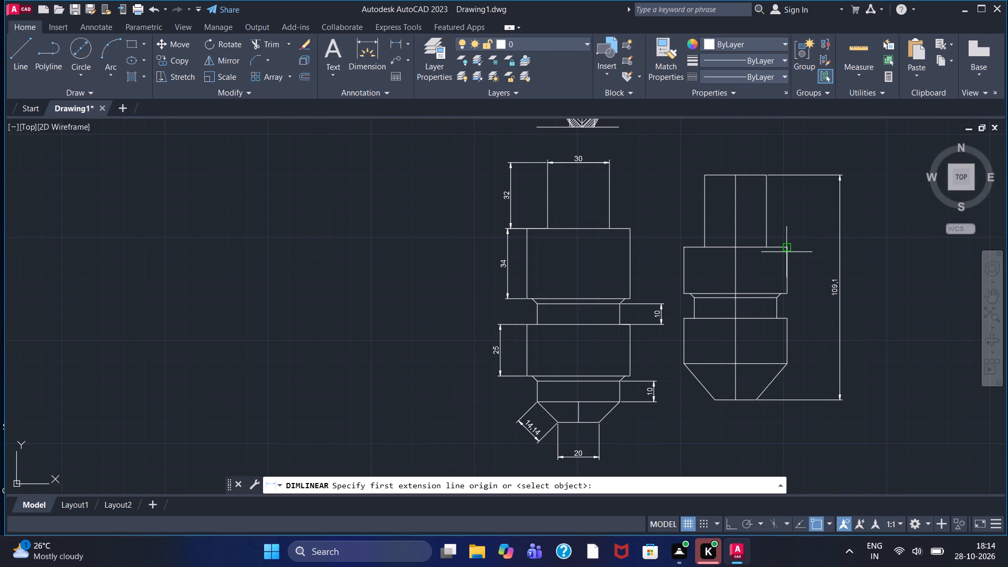
{"action": "left_click", "coordinate": [786, 252]}
{"action": "left_click", "coordinate": [785, 292]}
{"action": "left_click", "coordinate": [814, 281]}
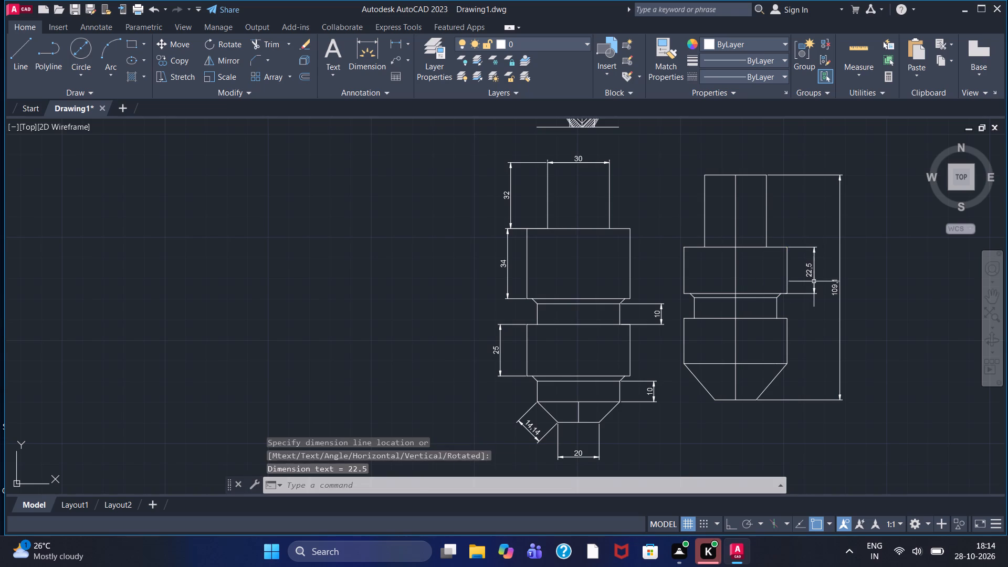
Add a vertical linear dimension for the lower block's height on the second view's right side.
{"action": "middle_click_drag", "start_coordinate": [831, 398], "coordinate": [803, 342]}
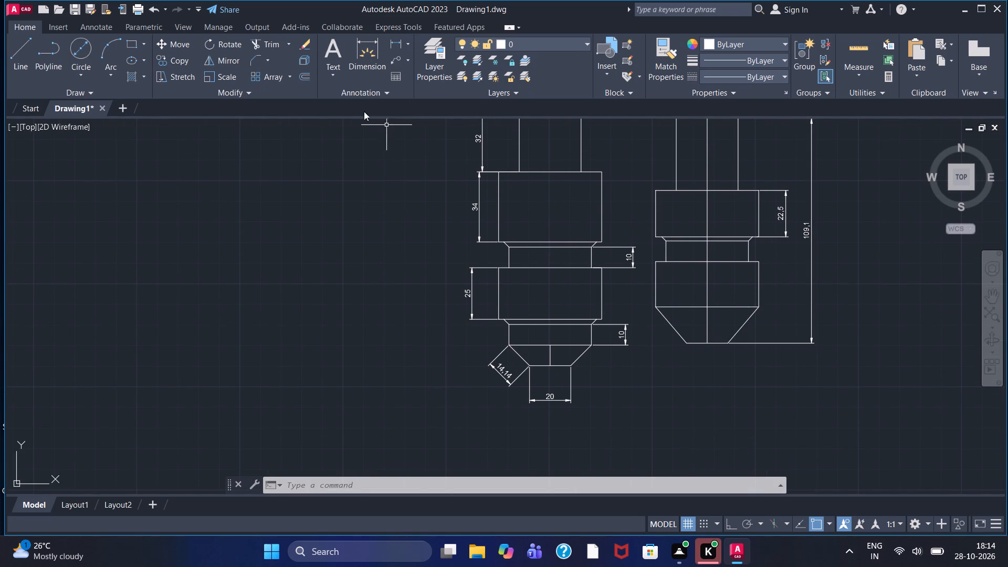
{"action": "left_click", "coordinate": [393, 43]}
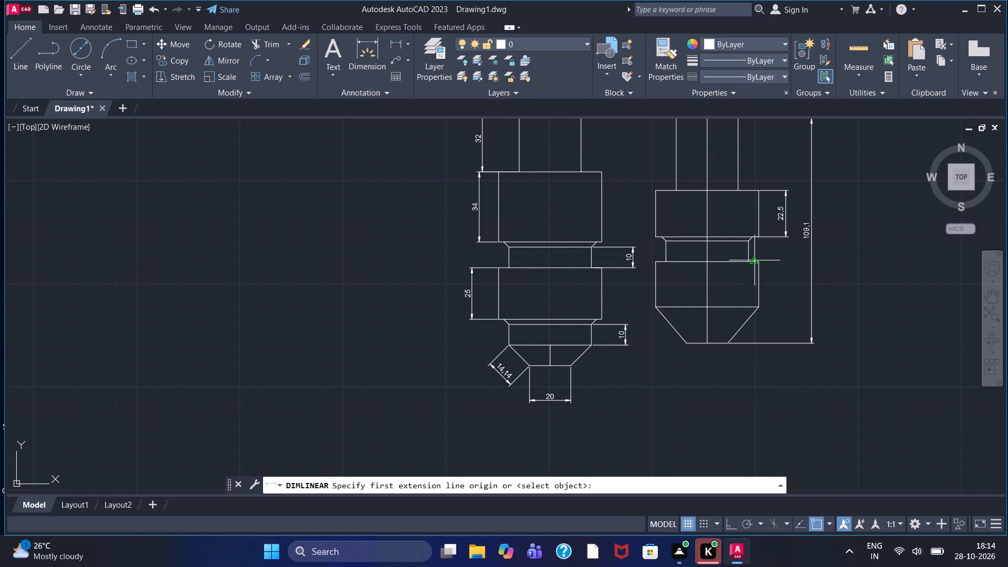
{"action": "left_click", "coordinate": [762, 259]}
{"action": "left_click", "coordinate": [757, 308]}
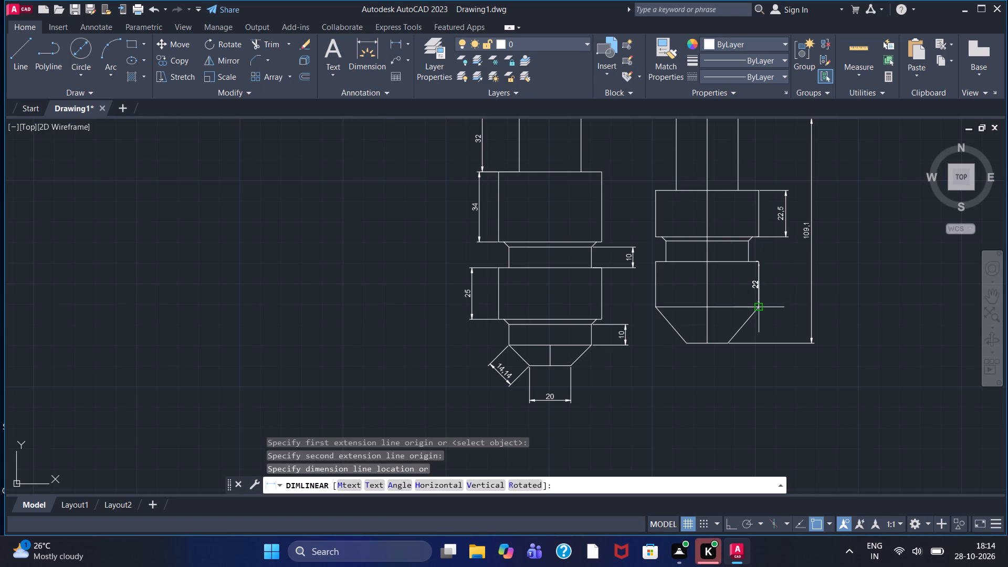
{"action": "left_click", "coordinate": [781, 294]}
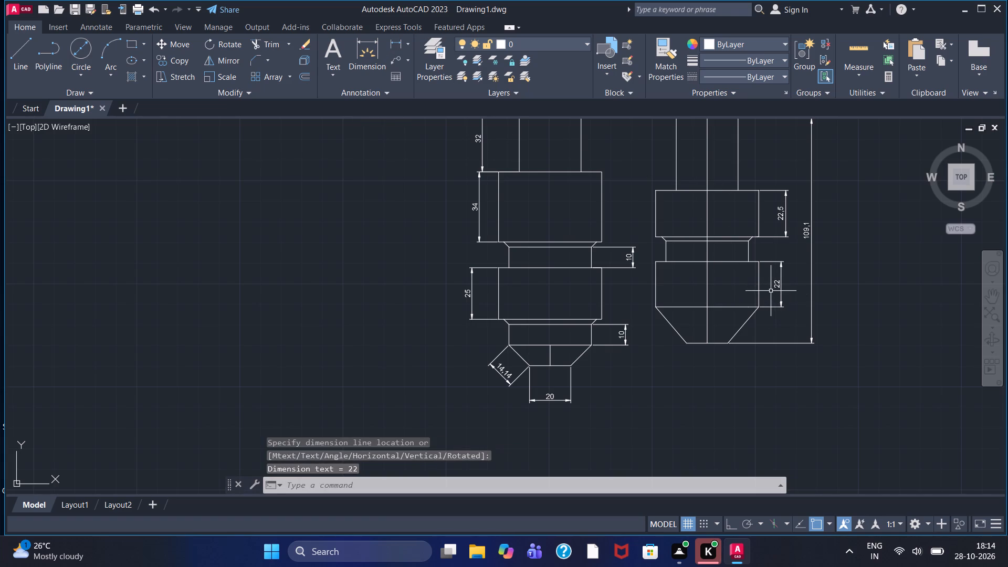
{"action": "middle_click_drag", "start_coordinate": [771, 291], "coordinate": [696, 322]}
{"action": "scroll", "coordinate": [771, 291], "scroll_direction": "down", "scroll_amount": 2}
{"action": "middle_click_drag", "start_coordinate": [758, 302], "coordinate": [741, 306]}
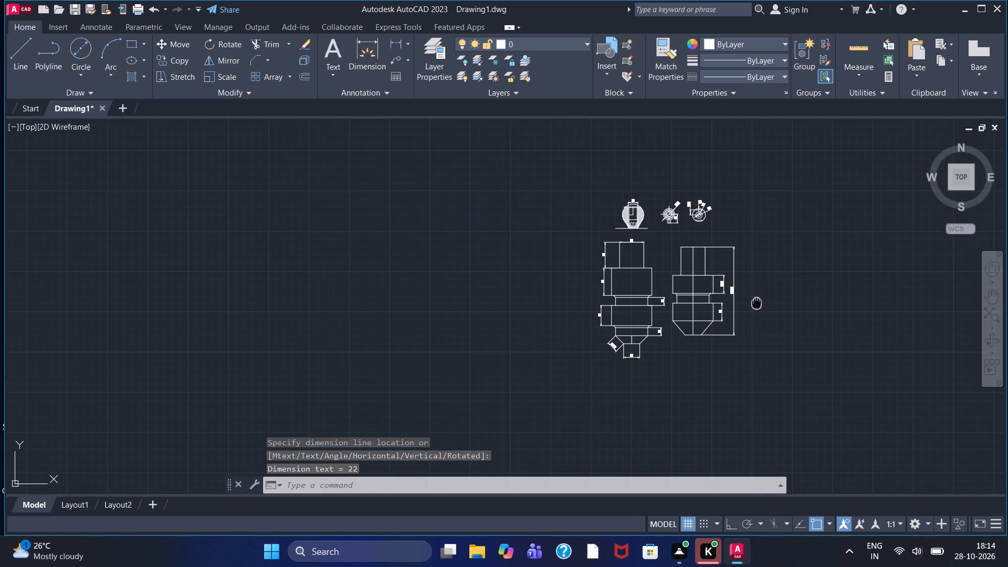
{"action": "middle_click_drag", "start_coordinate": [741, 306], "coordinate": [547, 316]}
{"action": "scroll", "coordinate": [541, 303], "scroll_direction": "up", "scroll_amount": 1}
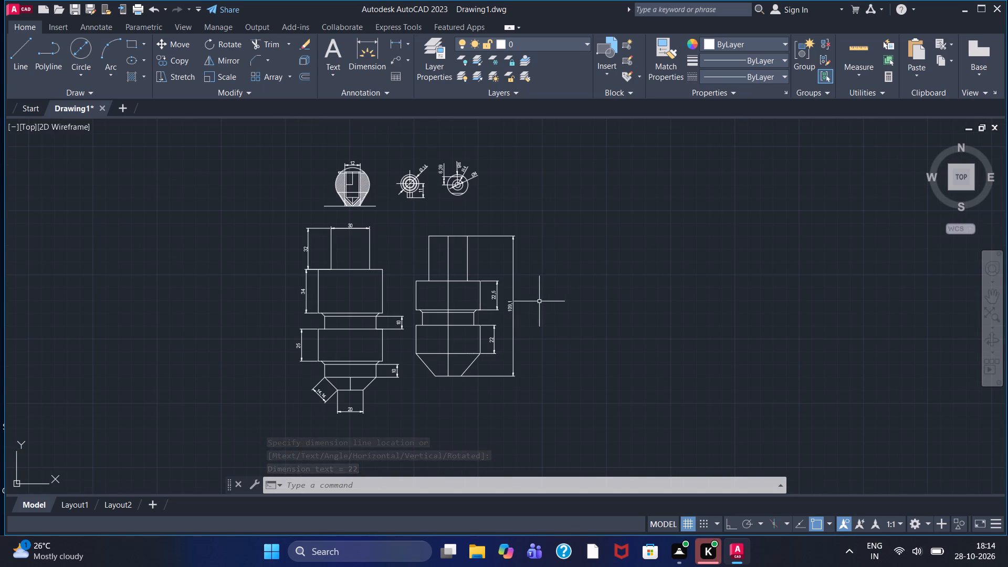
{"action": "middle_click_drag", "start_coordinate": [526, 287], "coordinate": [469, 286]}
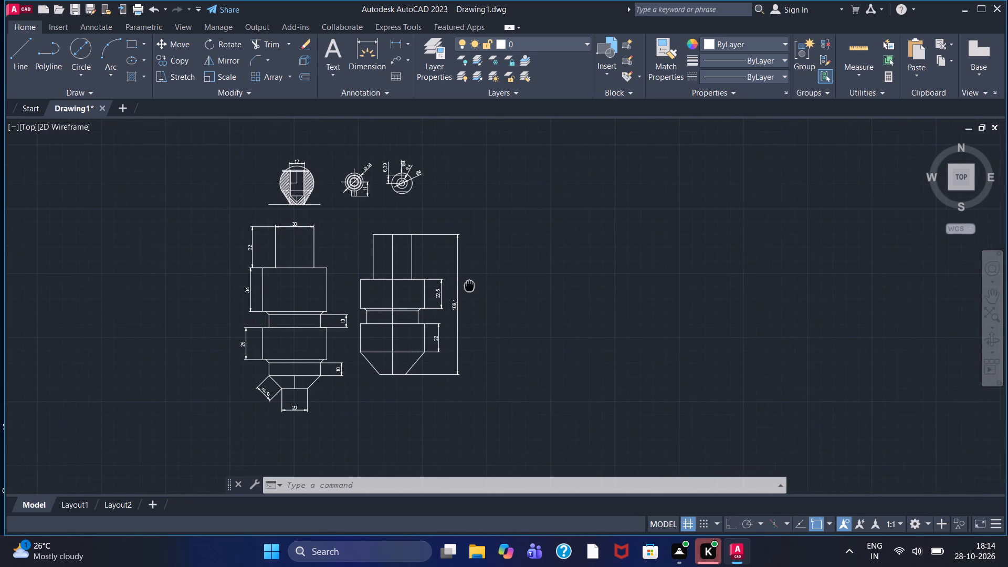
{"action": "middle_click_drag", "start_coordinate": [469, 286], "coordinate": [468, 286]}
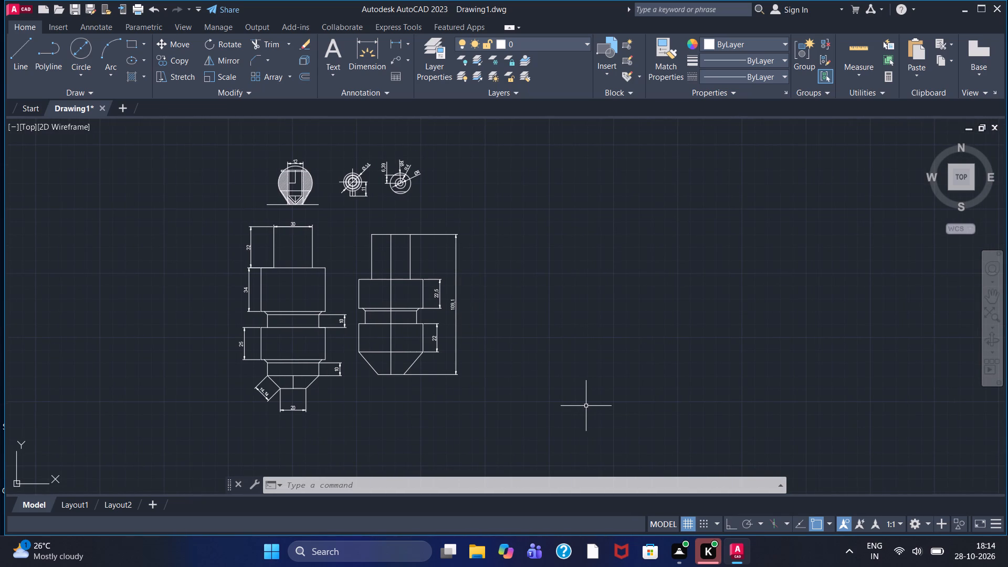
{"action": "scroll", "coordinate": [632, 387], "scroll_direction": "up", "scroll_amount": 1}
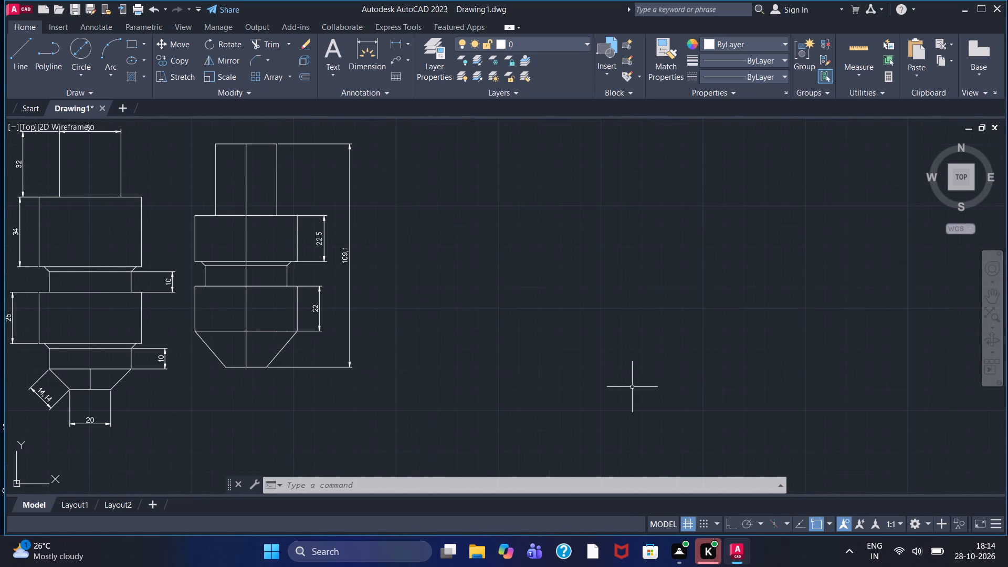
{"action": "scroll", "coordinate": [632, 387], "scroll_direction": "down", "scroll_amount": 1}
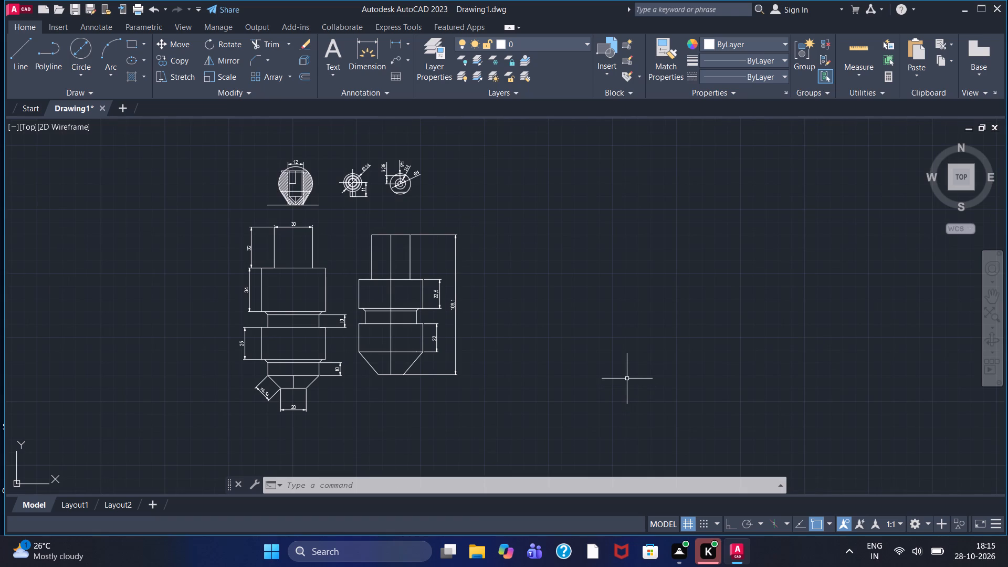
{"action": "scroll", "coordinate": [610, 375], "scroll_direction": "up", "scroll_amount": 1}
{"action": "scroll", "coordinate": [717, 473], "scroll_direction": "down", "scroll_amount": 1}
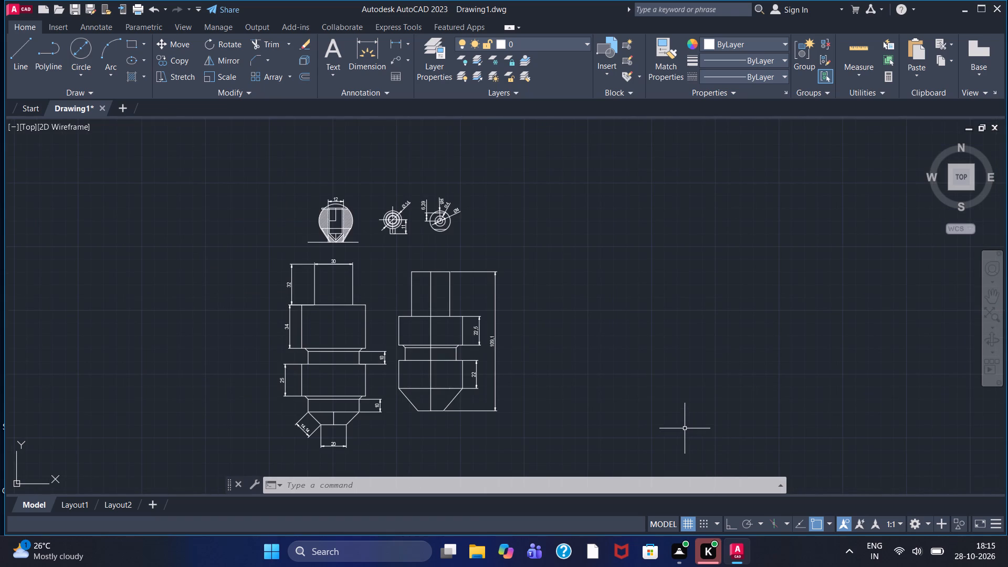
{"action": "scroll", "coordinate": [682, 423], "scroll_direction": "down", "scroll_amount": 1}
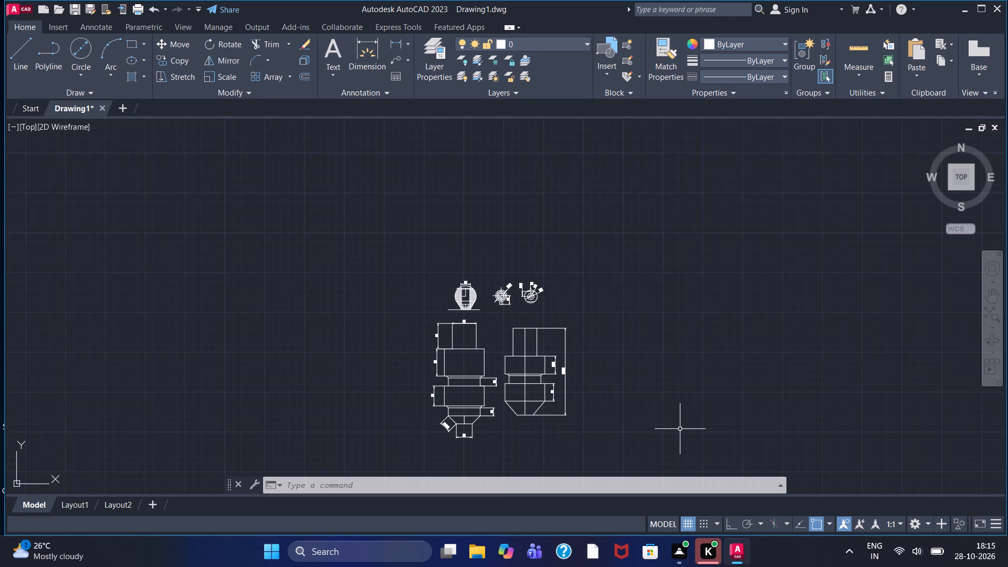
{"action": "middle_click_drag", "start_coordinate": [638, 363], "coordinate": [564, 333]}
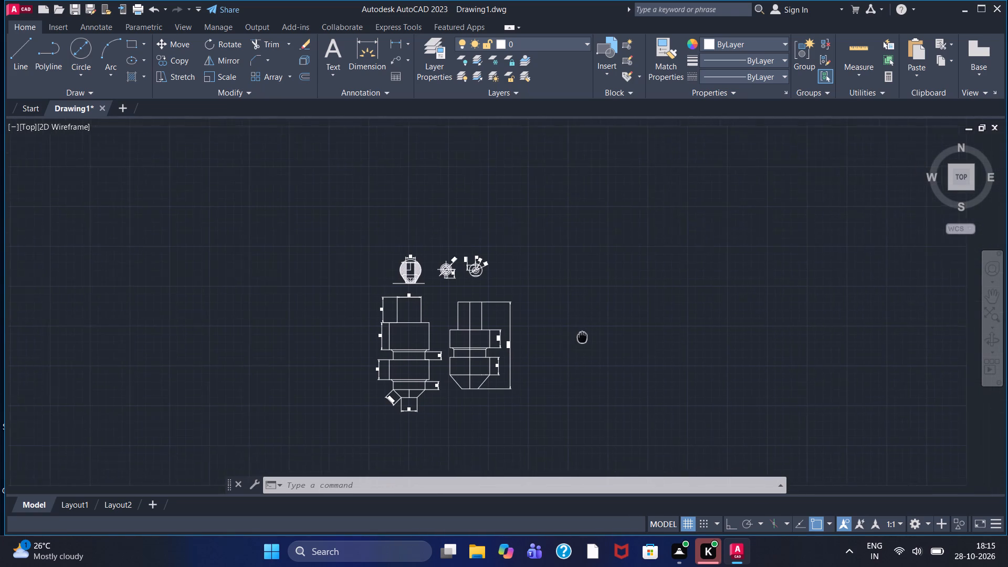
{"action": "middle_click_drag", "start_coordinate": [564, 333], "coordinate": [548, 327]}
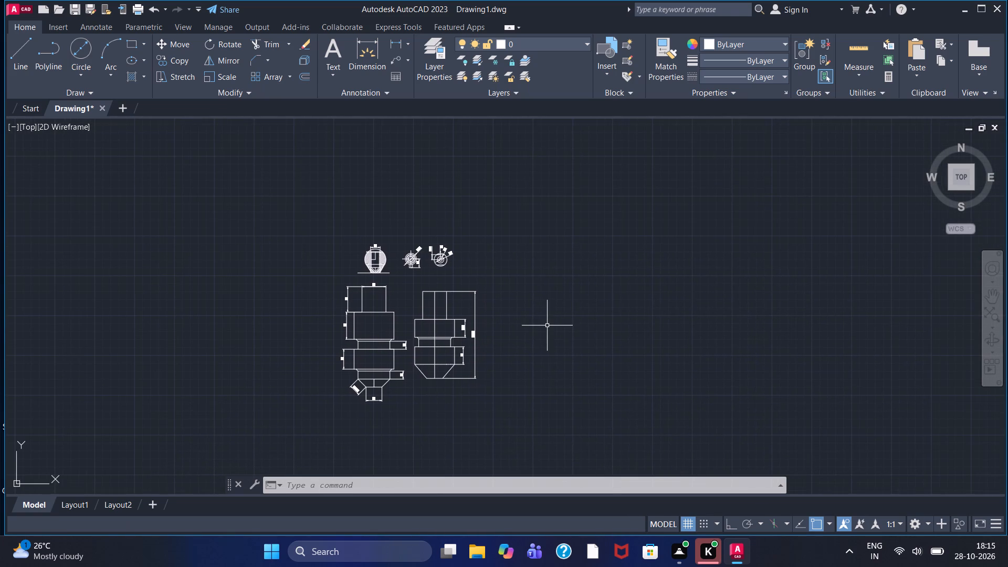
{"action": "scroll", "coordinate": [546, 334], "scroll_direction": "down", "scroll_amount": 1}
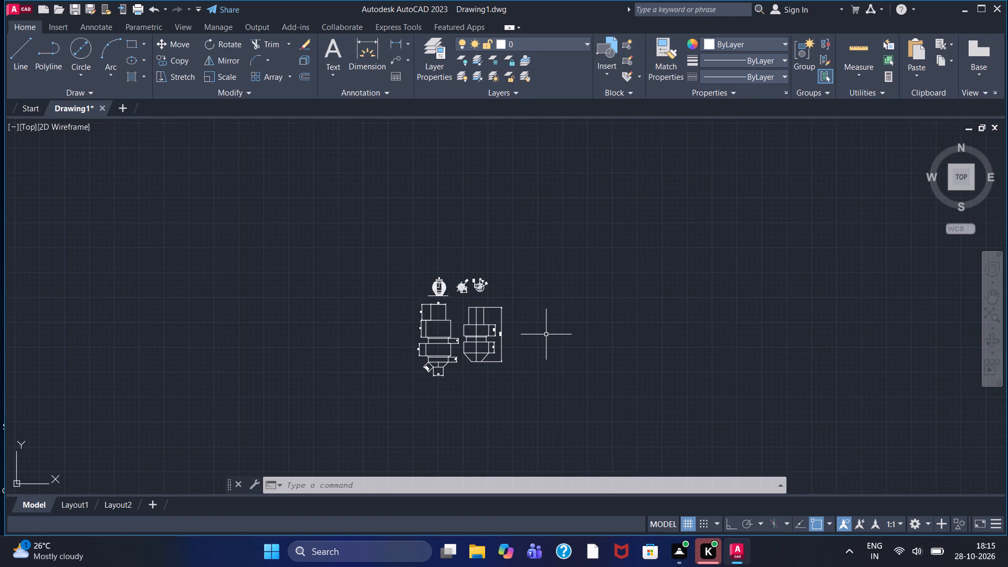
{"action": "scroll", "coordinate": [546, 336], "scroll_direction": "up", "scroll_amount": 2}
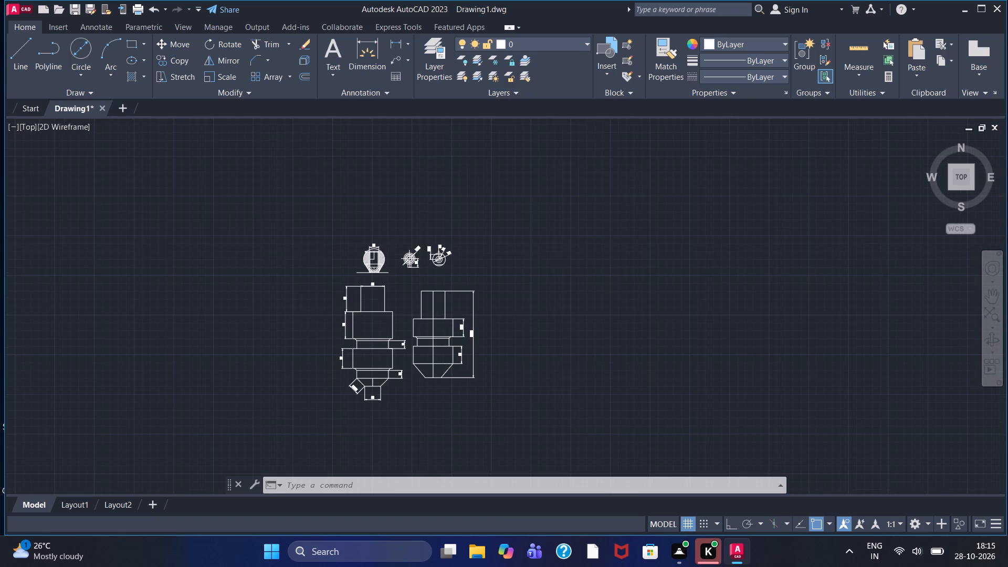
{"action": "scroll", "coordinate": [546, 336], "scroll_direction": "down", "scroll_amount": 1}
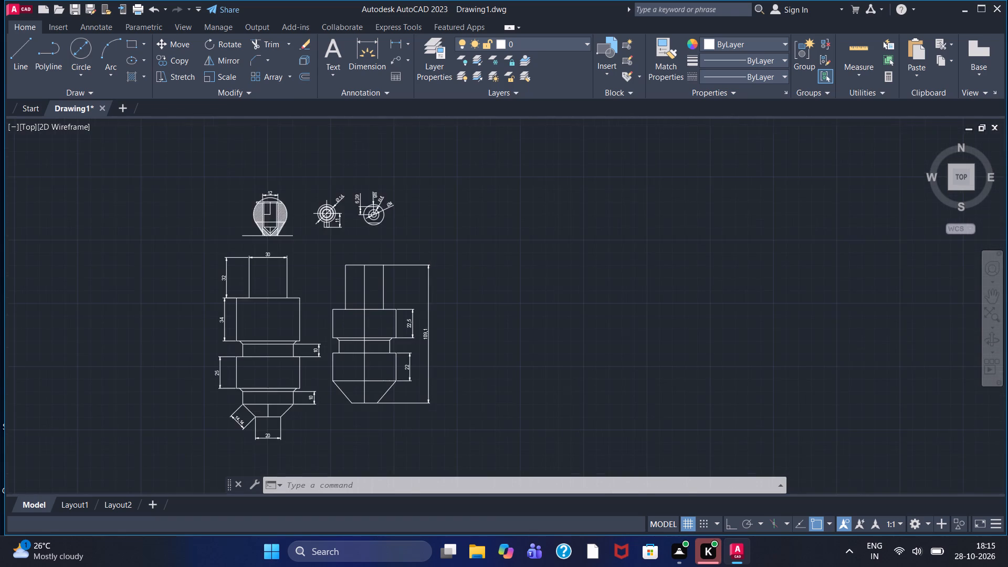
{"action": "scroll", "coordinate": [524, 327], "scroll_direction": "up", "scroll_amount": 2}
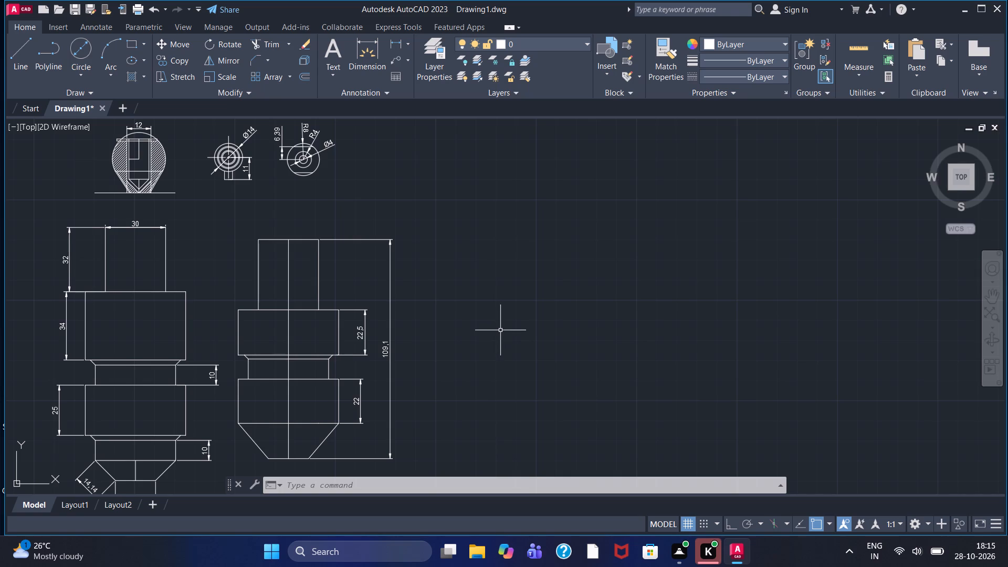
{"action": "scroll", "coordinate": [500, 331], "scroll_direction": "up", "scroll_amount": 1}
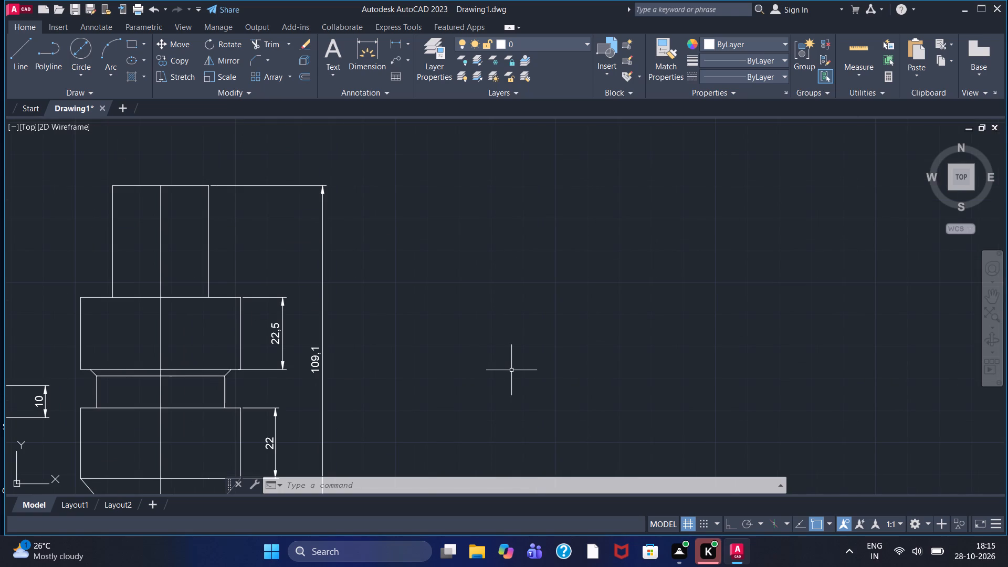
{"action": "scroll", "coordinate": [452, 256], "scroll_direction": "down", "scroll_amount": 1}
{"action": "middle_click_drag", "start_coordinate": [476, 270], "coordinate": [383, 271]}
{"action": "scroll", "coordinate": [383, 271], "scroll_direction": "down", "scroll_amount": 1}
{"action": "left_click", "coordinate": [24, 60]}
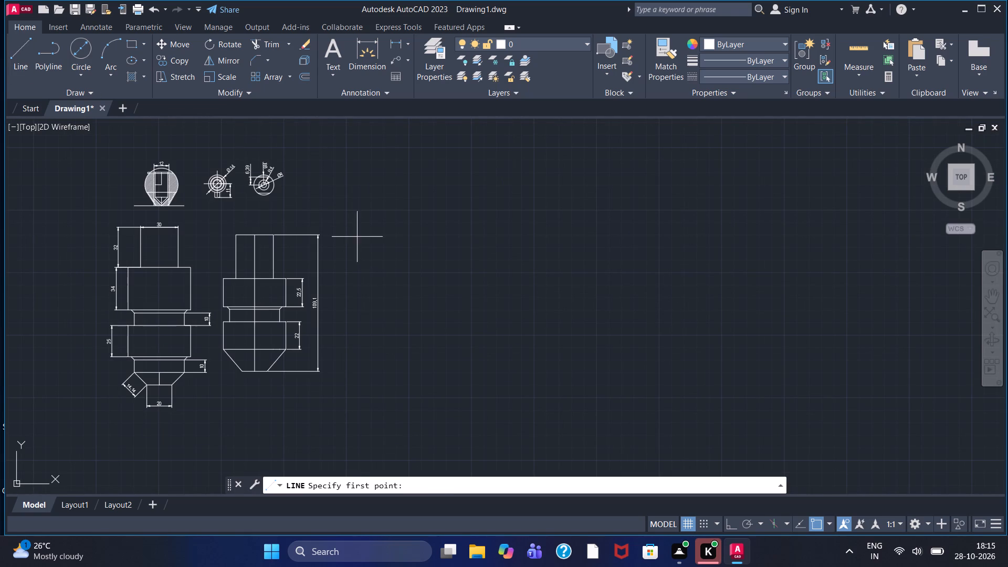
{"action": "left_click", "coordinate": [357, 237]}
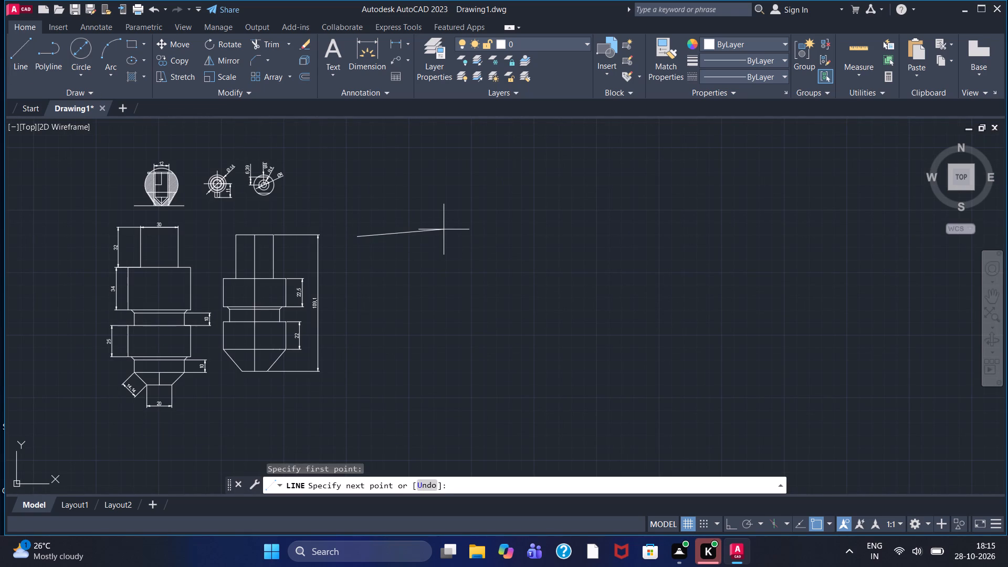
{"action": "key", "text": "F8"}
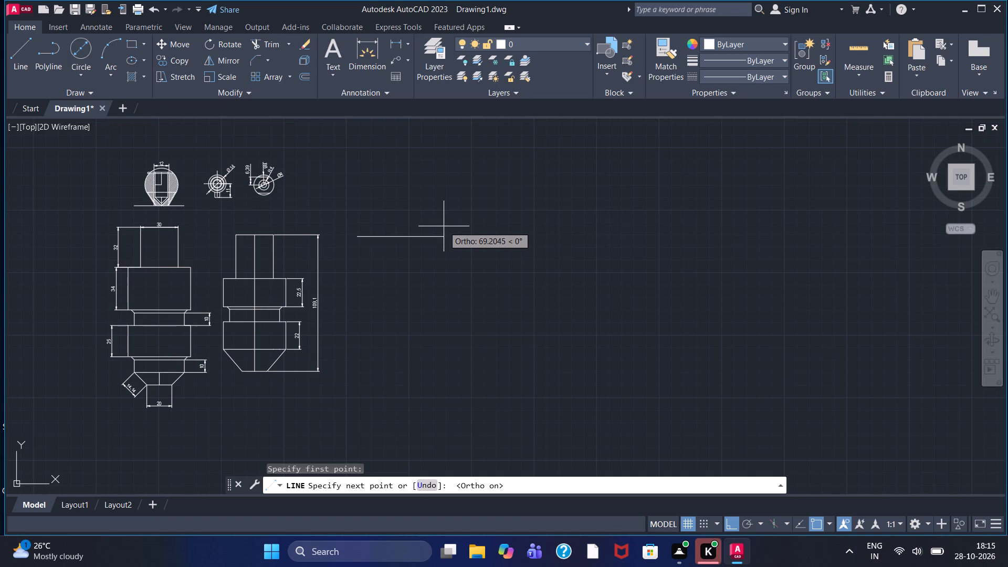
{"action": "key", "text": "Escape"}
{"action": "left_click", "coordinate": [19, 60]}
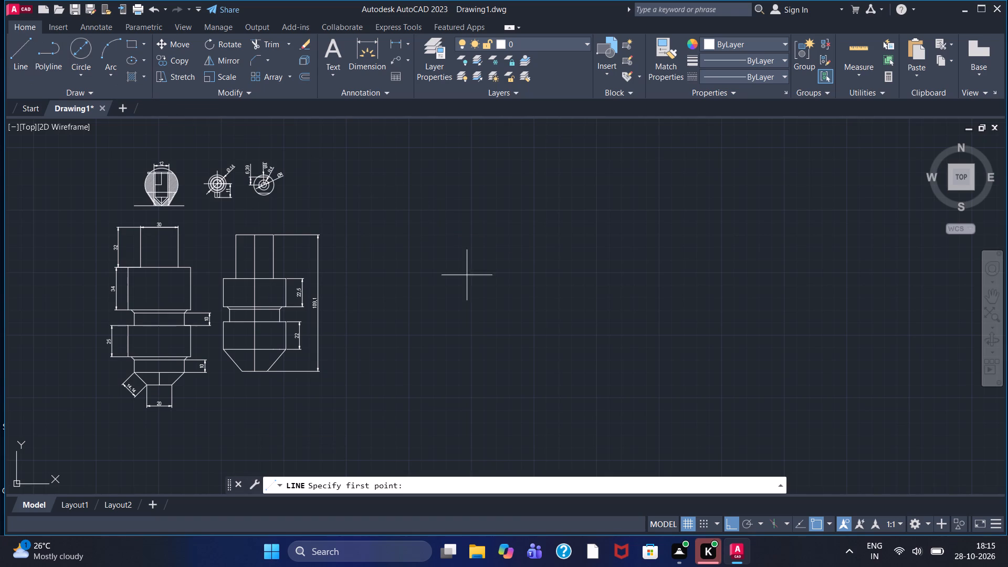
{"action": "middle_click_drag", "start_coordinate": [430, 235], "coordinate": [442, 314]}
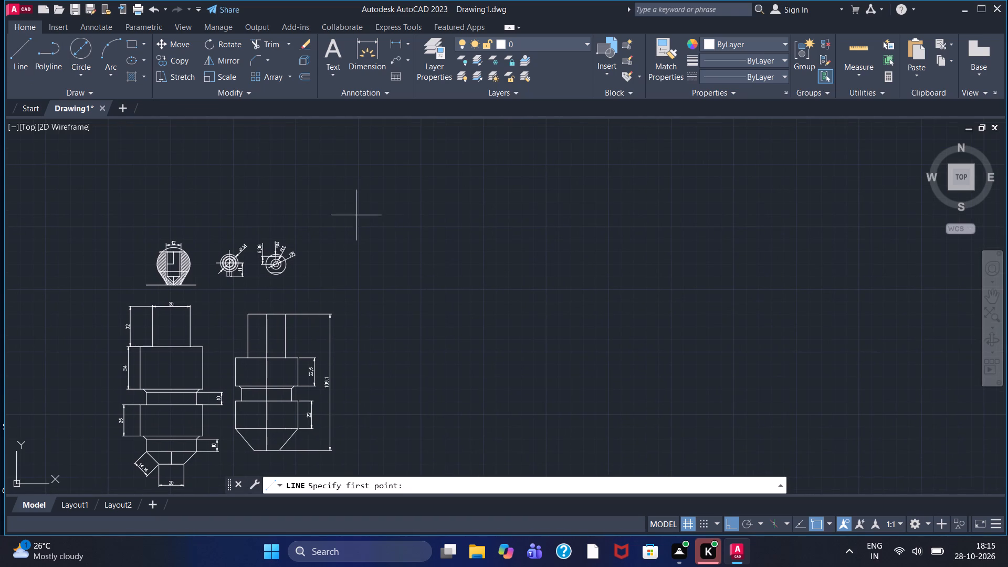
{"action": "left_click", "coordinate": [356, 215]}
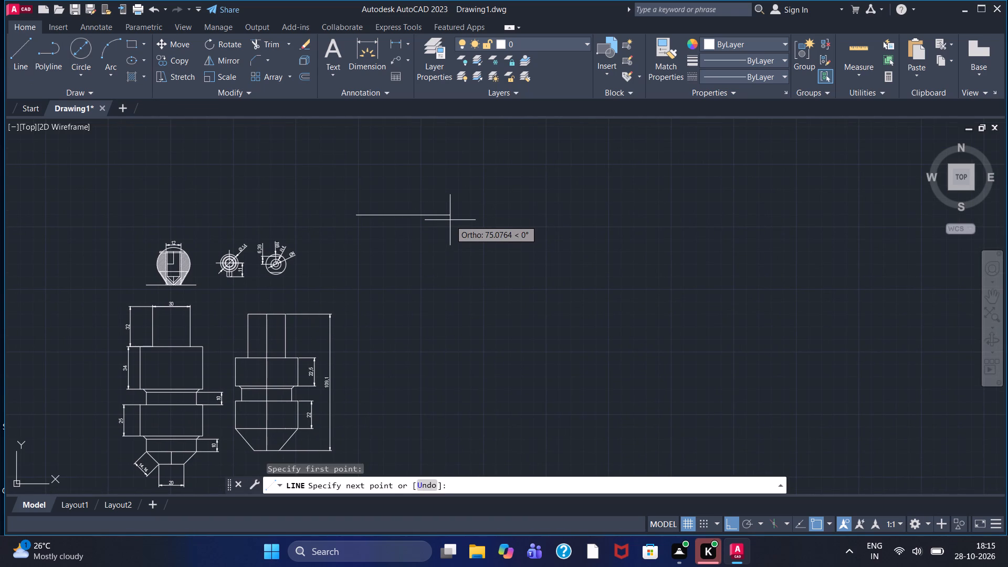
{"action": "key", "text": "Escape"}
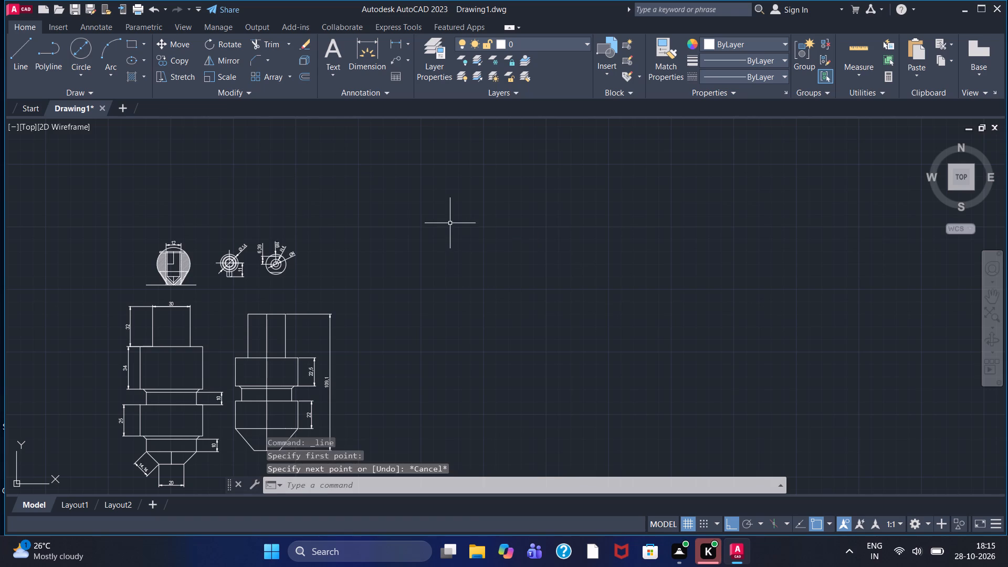
Draw a closed rectangle of lines, 30 wide and 40 high, in the empty area beside the second stepped view.
{"action": "left_click", "coordinate": [22, 48]}
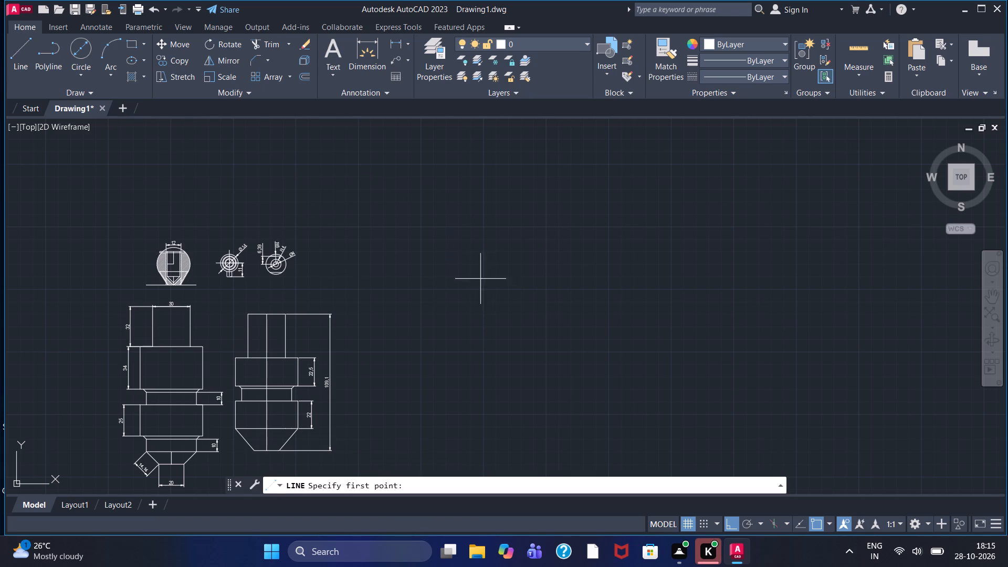
{"action": "left_click", "coordinate": [433, 224]}
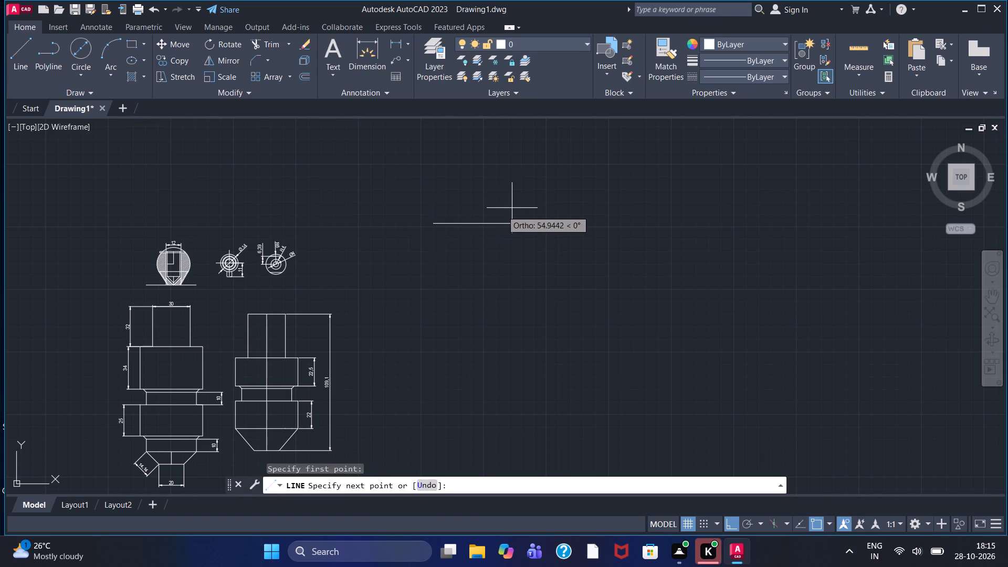
{"action": "type", "text": "30"}
{"action": "key", "text": "Return"}
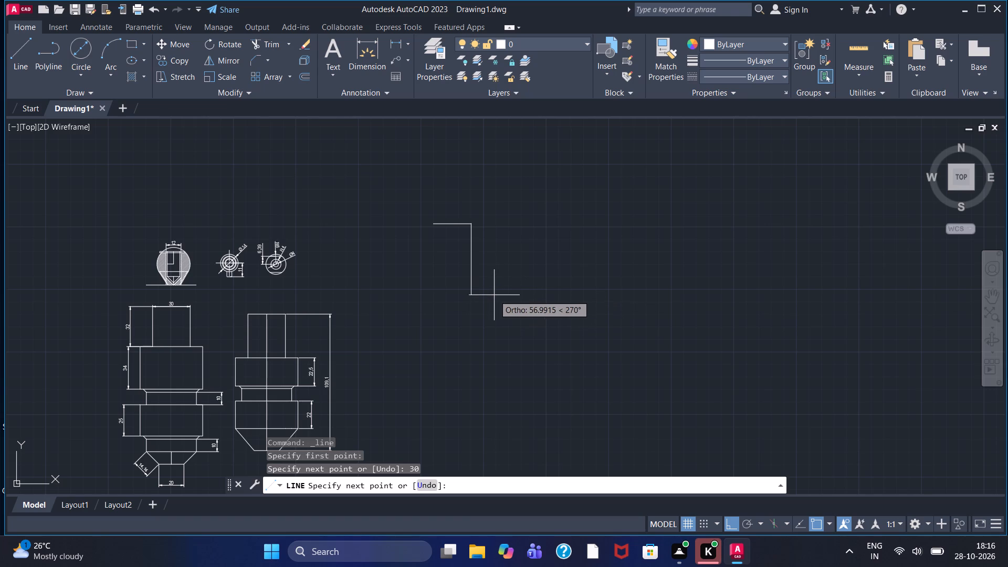
{"action": "type", "text": "40"}
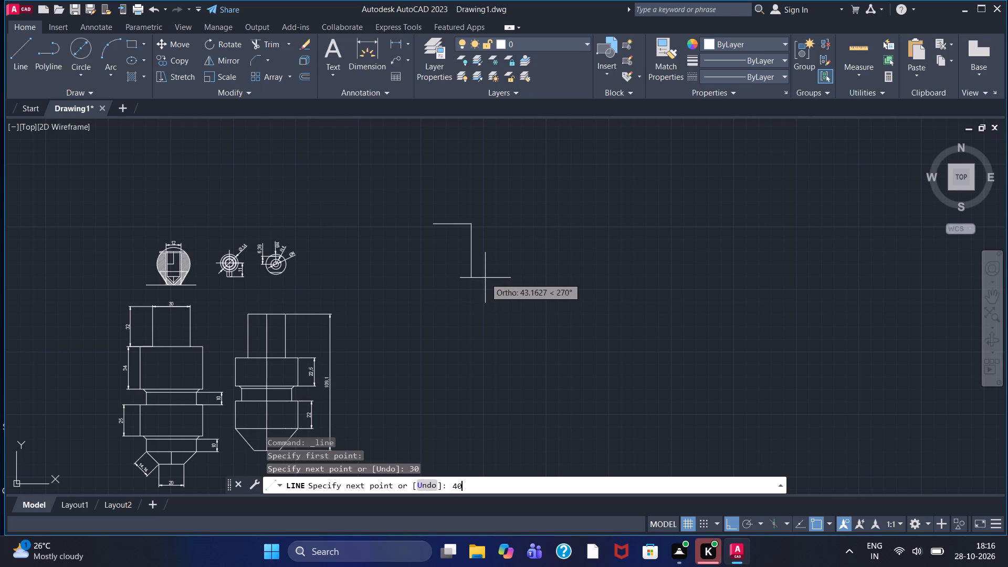
{"action": "key", "text": "Return"}
{"action": "type", "text": "30"}
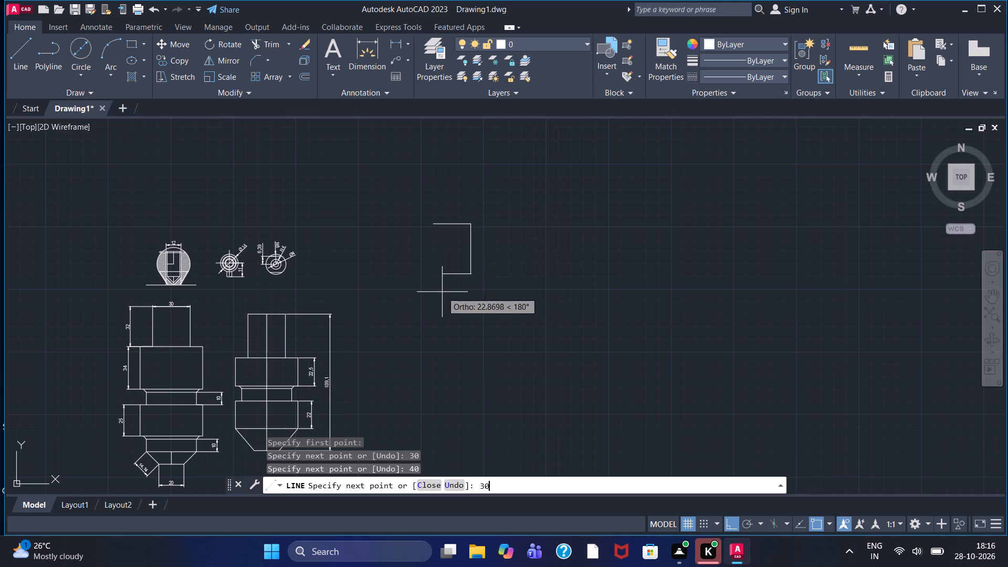
{"action": "key", "text": "Return"}
{"action": "left_click", "coordinate": [434, 227]}
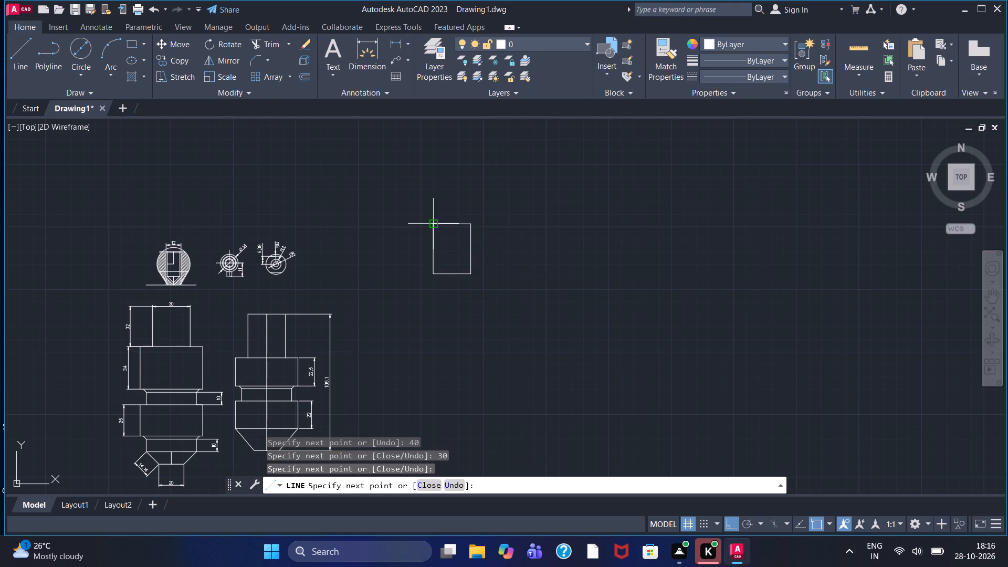
{"action": "right_click", "coordinate": [434, 227]}
{"action": "left_click", "coordinate": [450, 230]}
From the rectangle's bottom-left corner, draw a stepped outline: 10 left, 5 down, 10 left, 10 down and 10 right.
{"action": "scroll", "coordinate": [451, 256], "scroll_direction": "up", "scroll_amount": 2}
{"action": "middle_click_drag", "start_coordinate": [451, 256], "coordinate": [543, 260]}
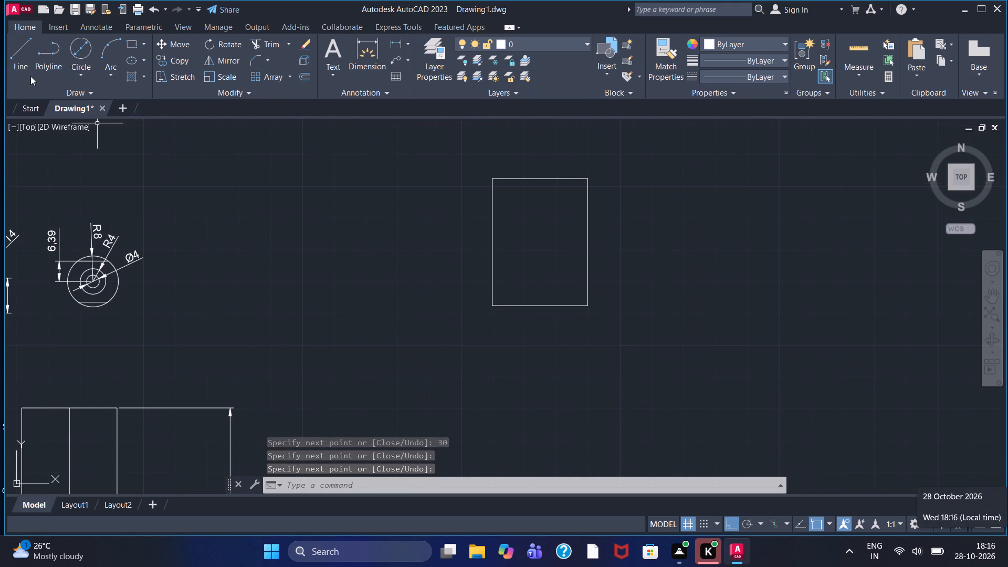
{"action": "left_click", "coordinate": [28, 61]}
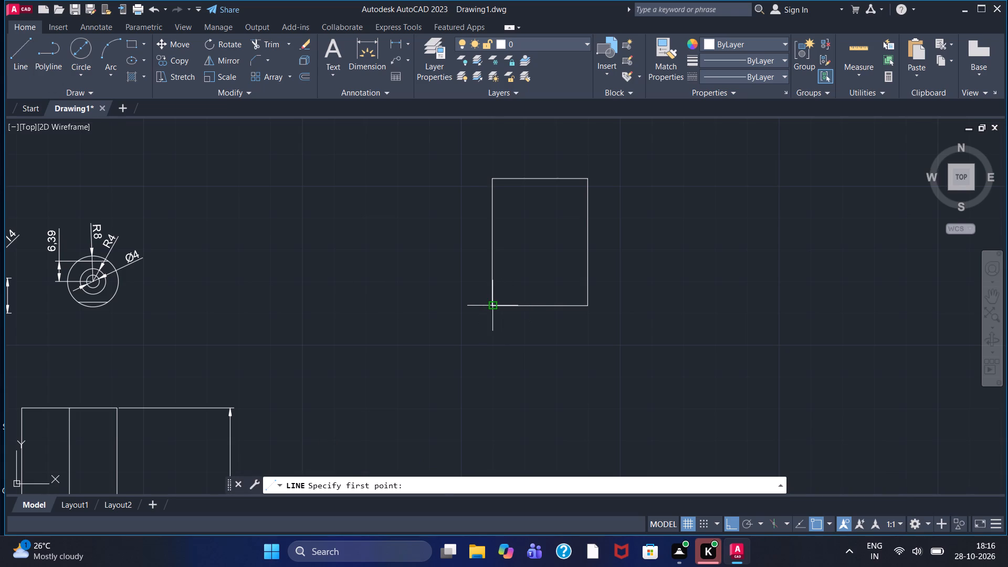
{"action": "left_click", "coordinate": [491, 306]}
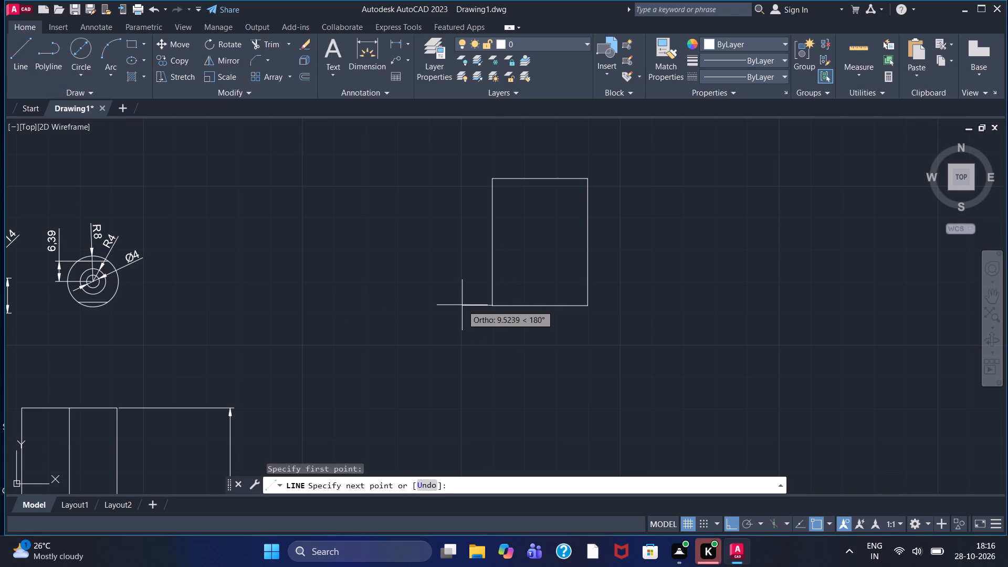
{"action": "type", "text": "10"}
{"action": "key", "text": "Return"}
{"action": "key", "text": "5"}
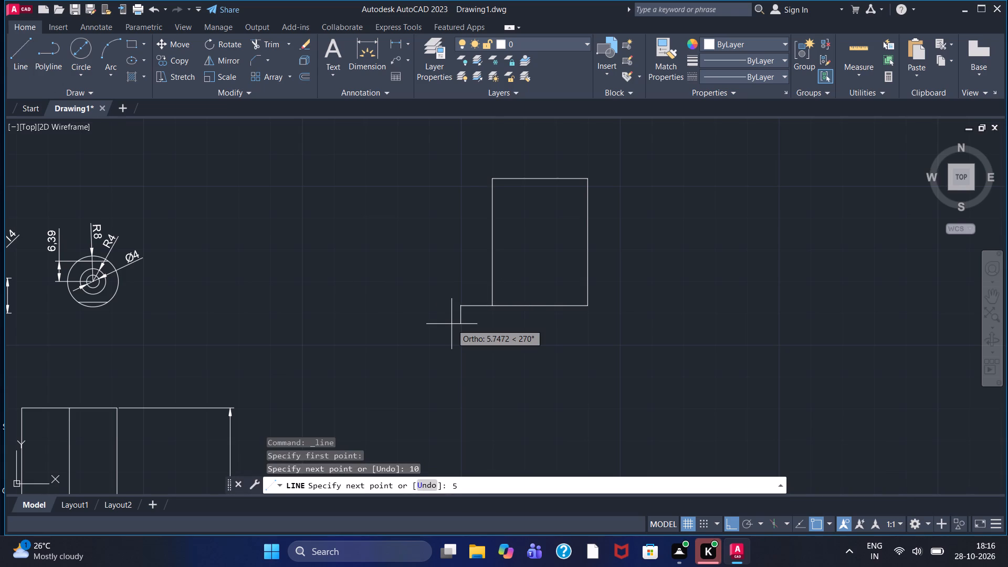
{"action": "key", "text": "Return"}
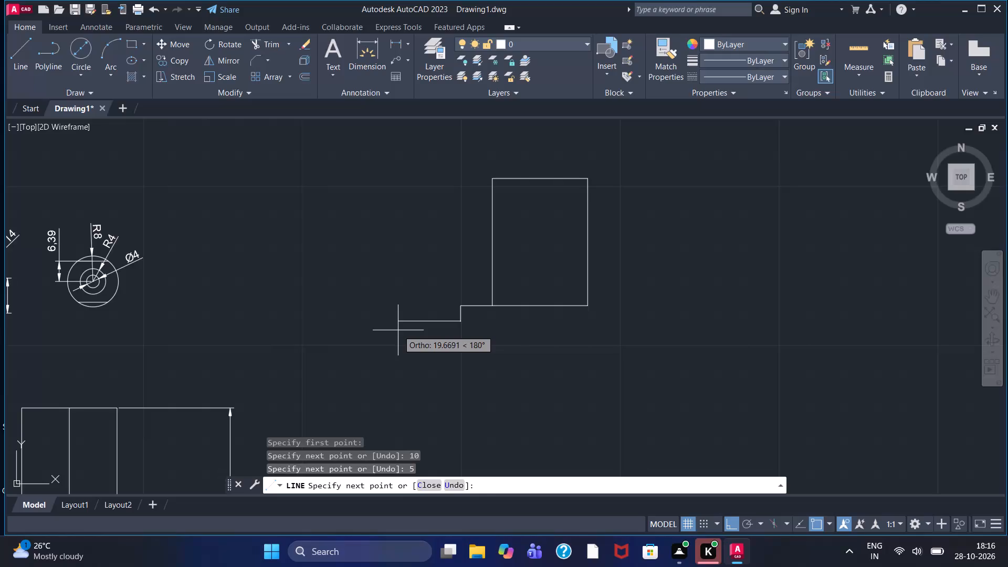
{"action": "type", "text": "10"}
{"action": "key", "text": "Return"}
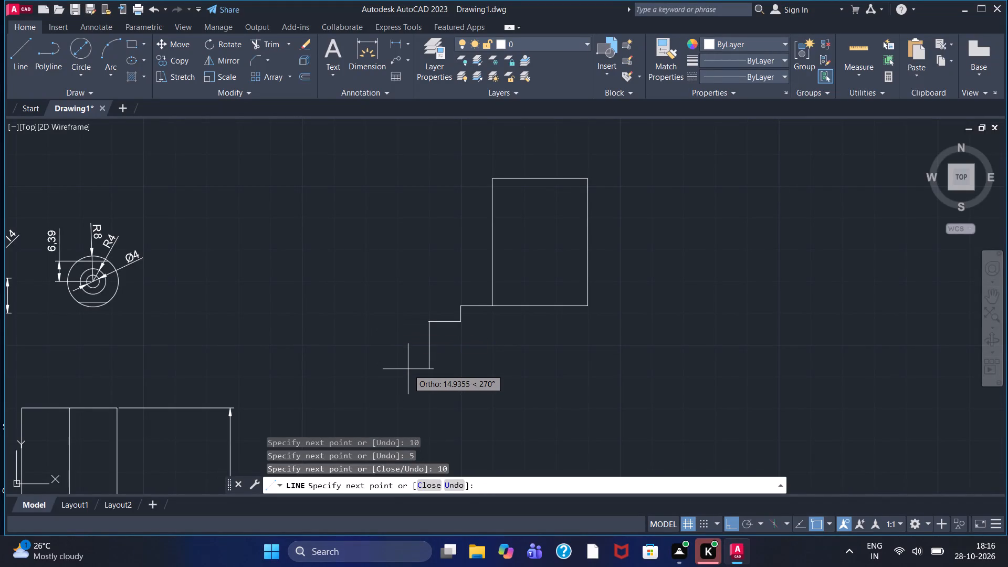
{"action": "type", "text": "10"}
{"action": "key", "text": "Return"}
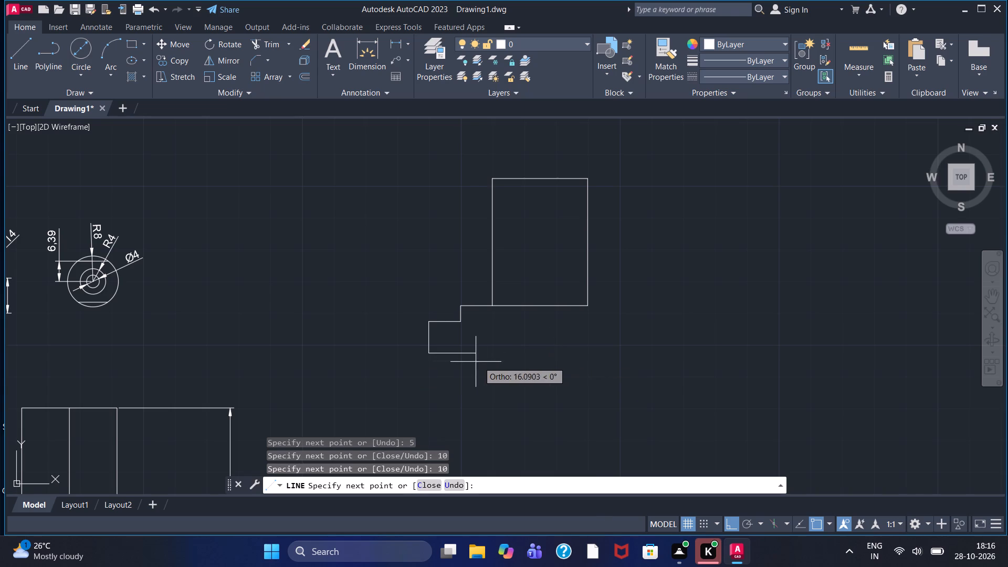
{"action": "type", "text": "10"}
{"action": "key", "text": "Return"}
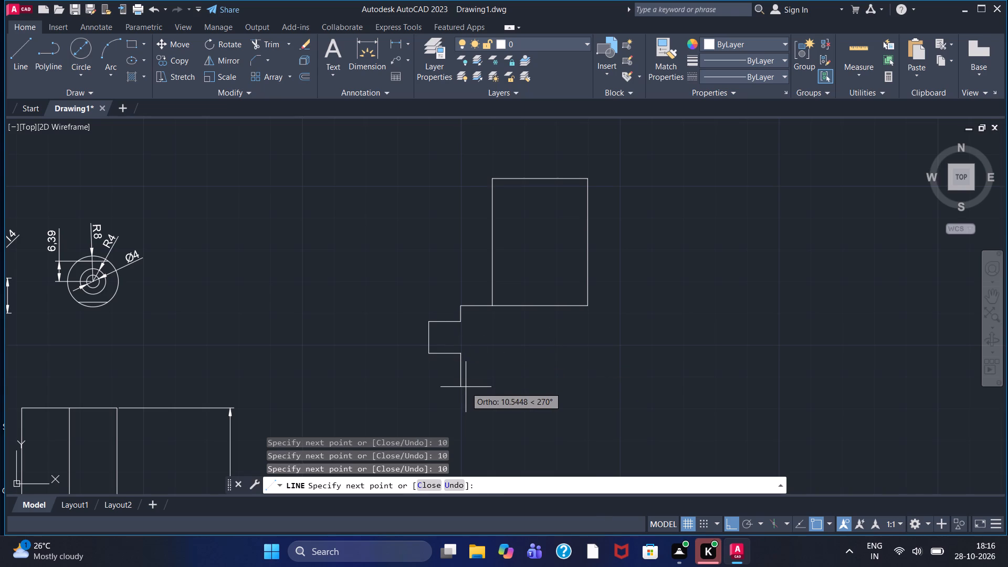
Continue the left outline 5 down, 5 right, 5 diagonally down to the right without ortho, and 10 straight down.
{"action": "key", "text": "5"}
{"action": "key", "text": "Return"}
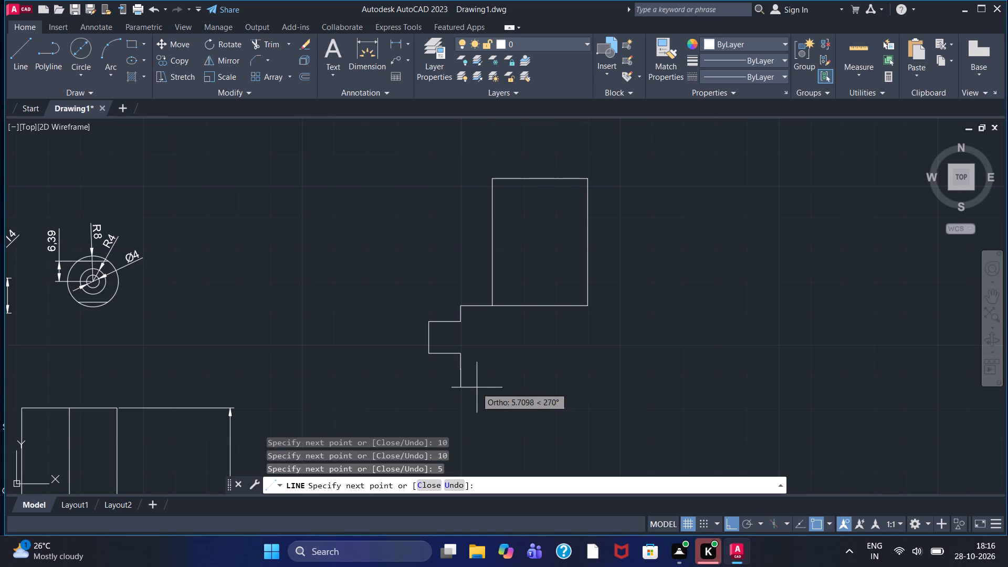
{"action": "key", "text": "5"}
{"action": "key", "text": "Return"}
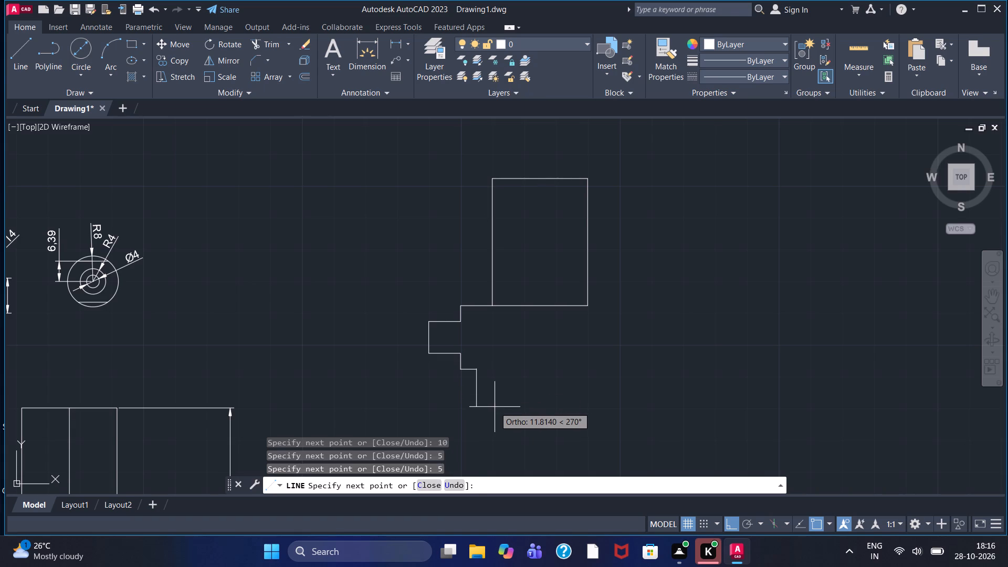
{"action": "key", "text": "F8"}
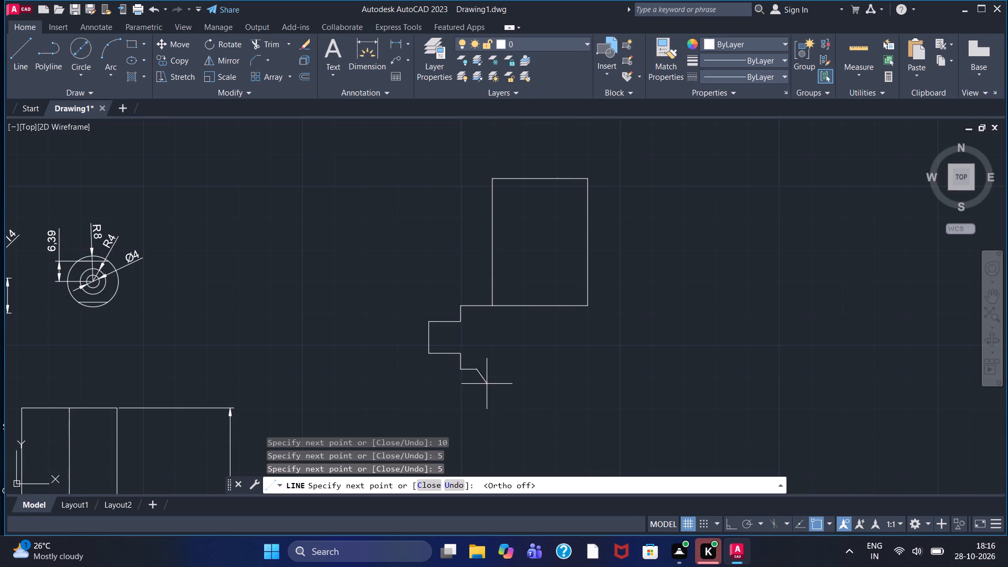
{"action": "key", "text": "5"}
{"action": "key", "text": "Return"}
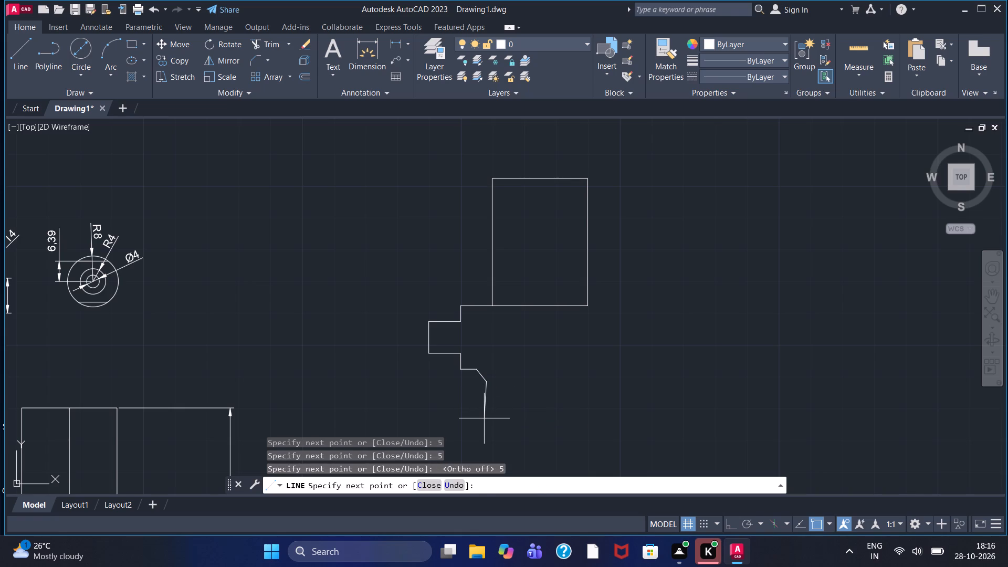
{"action": "key", "text": "F8"}
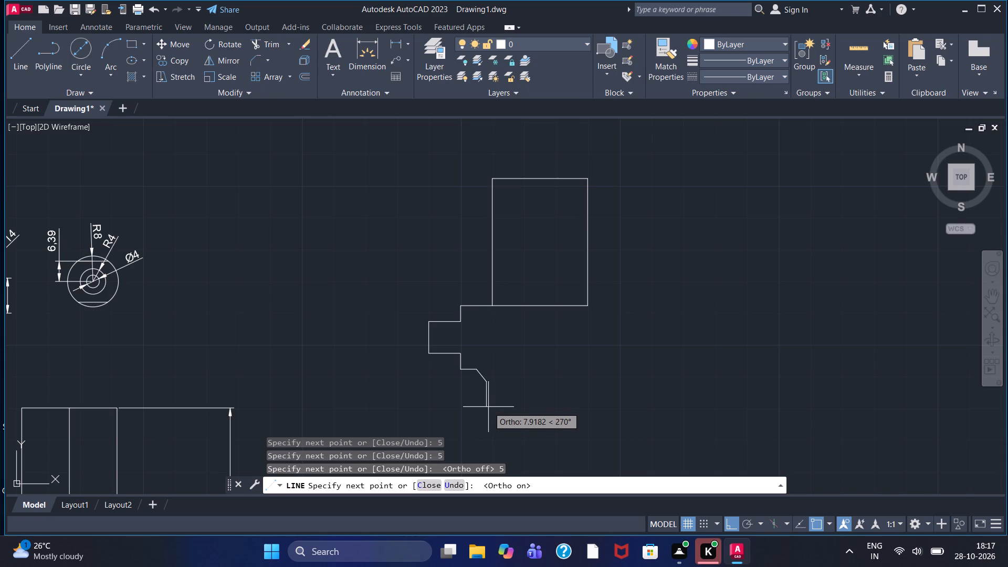
{"action": "type", "text": "10"}
{"action": "key", "text": "Return"}
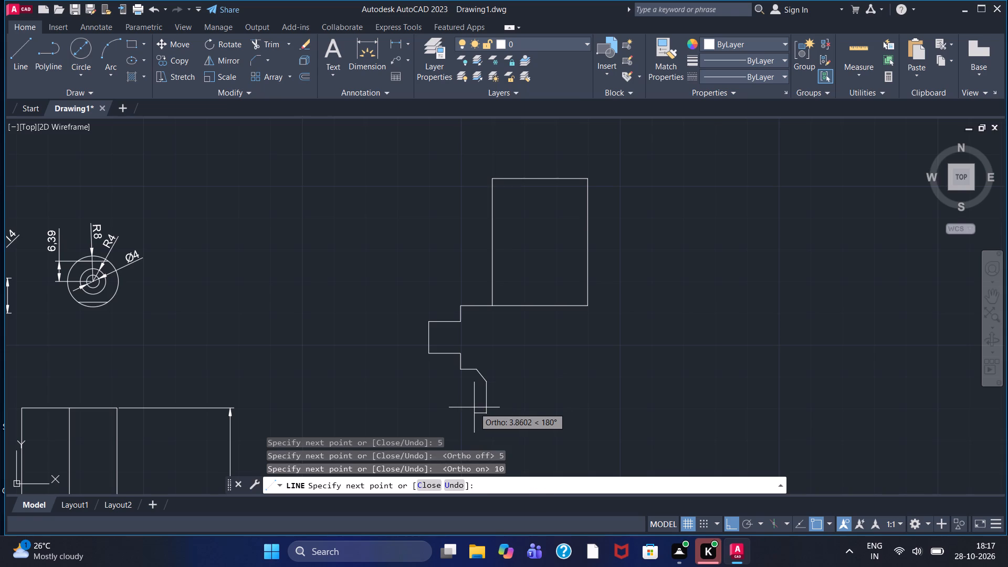
Continue the left outline 5 left, 20 down, 5 right and 10 down, and end the line there.
{"action": "key", "text": "5"}
{"action": "key", "text": "Return"}
{"action": "scroll", "coordinate": [481, 438], "scroll_direction": "down", "scroll_amount": 1}
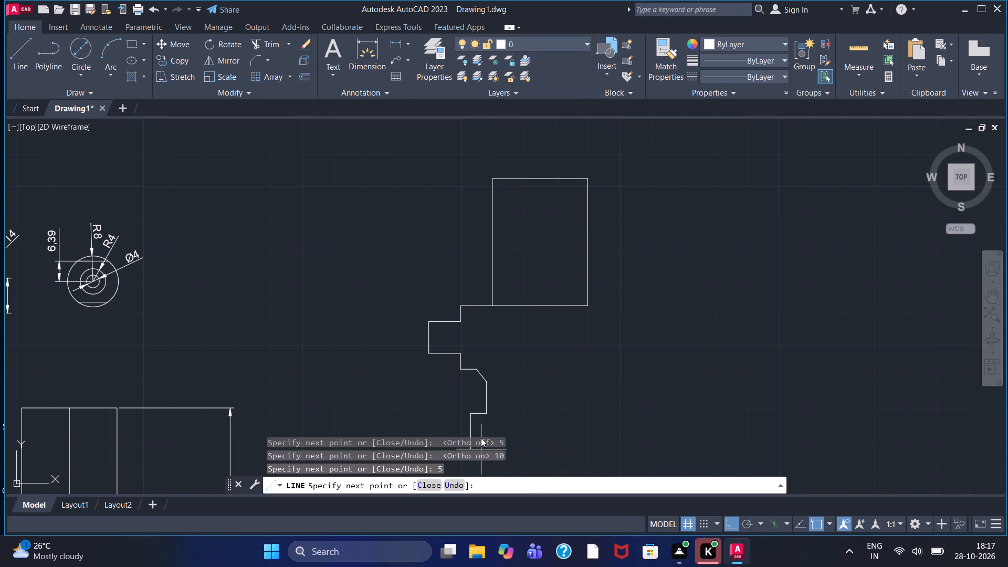
{"action": "scroll", "coordinate": [481, 438], "scroll_direction": "down", "scroll_amount": 1}
{"action": "middle_click_drag", "start_coordinate": [480, 434], "coordinate": [479, 356]}
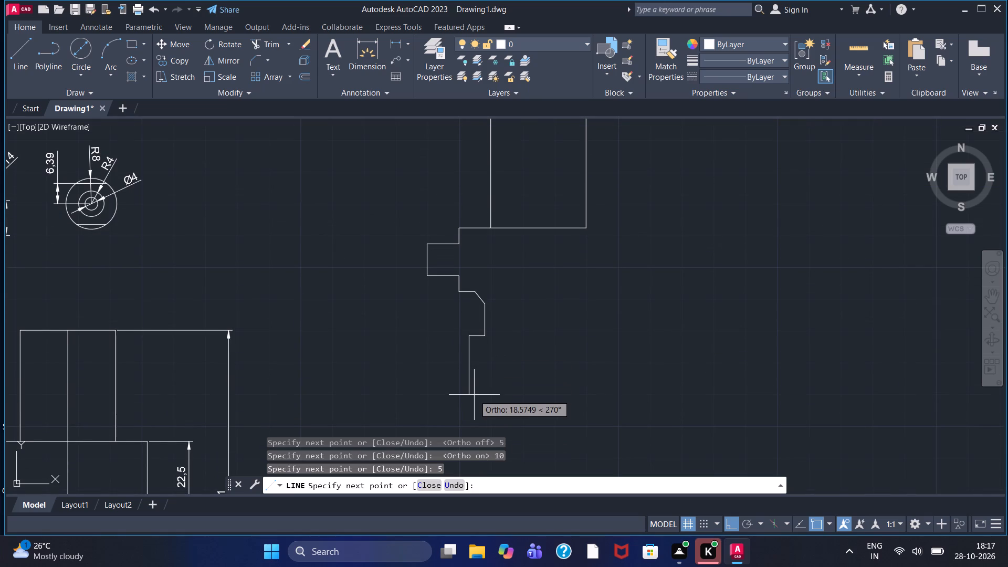
{"action": "key", "text": "2"}
{"action": "key", "text": "0"}
{"action": "key", "text": "Return"}
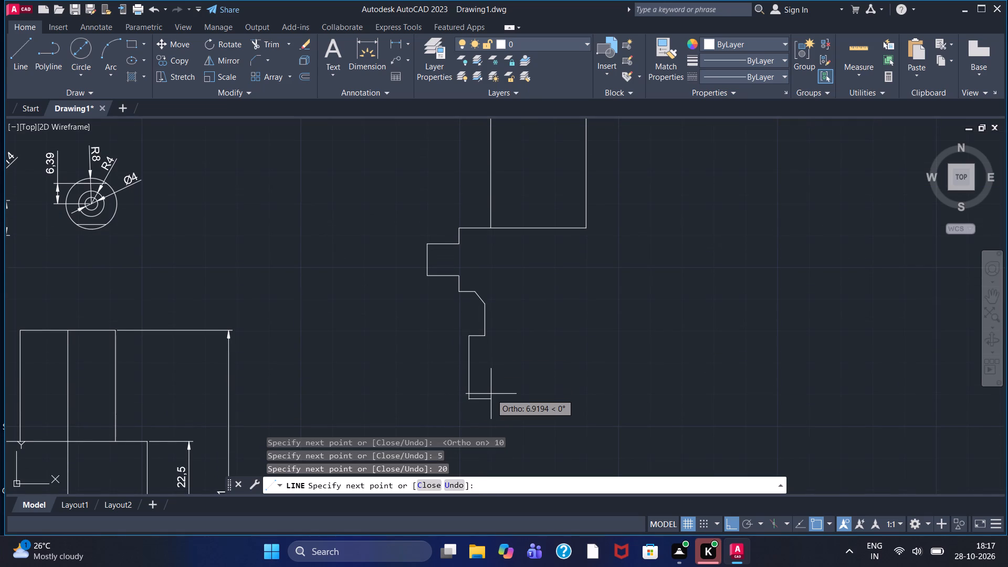
{"action": "key", "text": "5"}
{"action": "key", "text": "Return"}
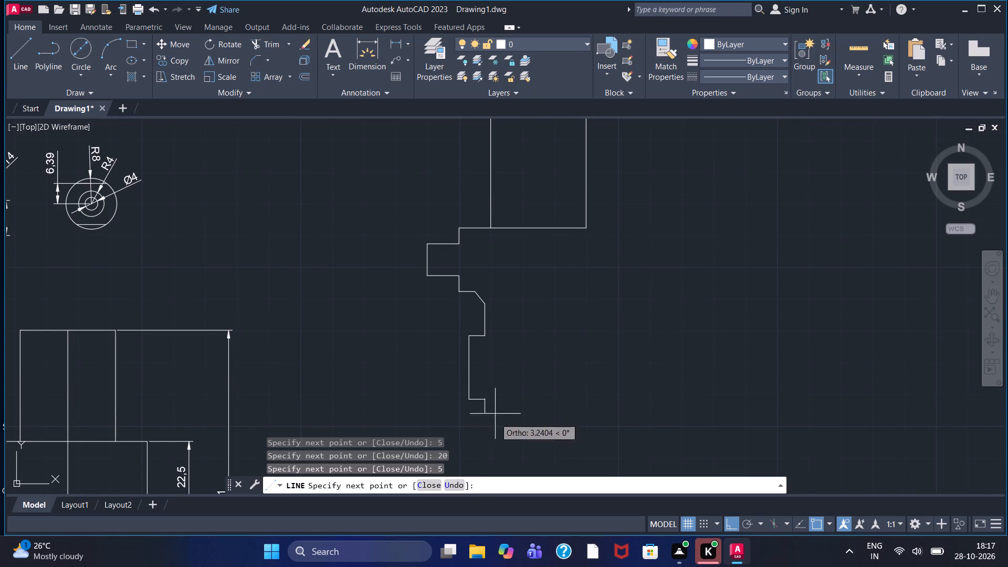
{"action": "type", "text": "10"}
{"action": "key", "text": "Return"}
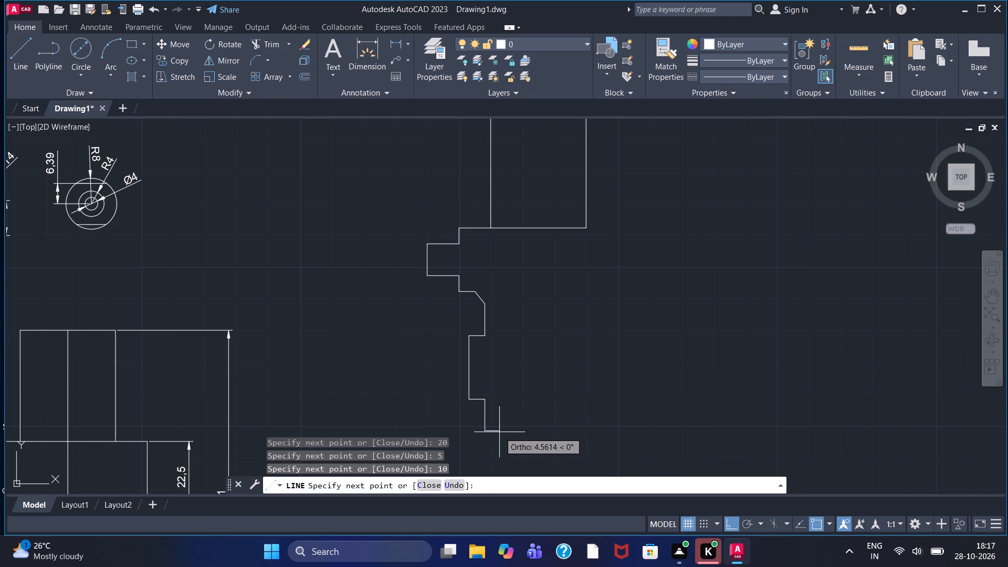
{"action": "key", "text": "Escape"}
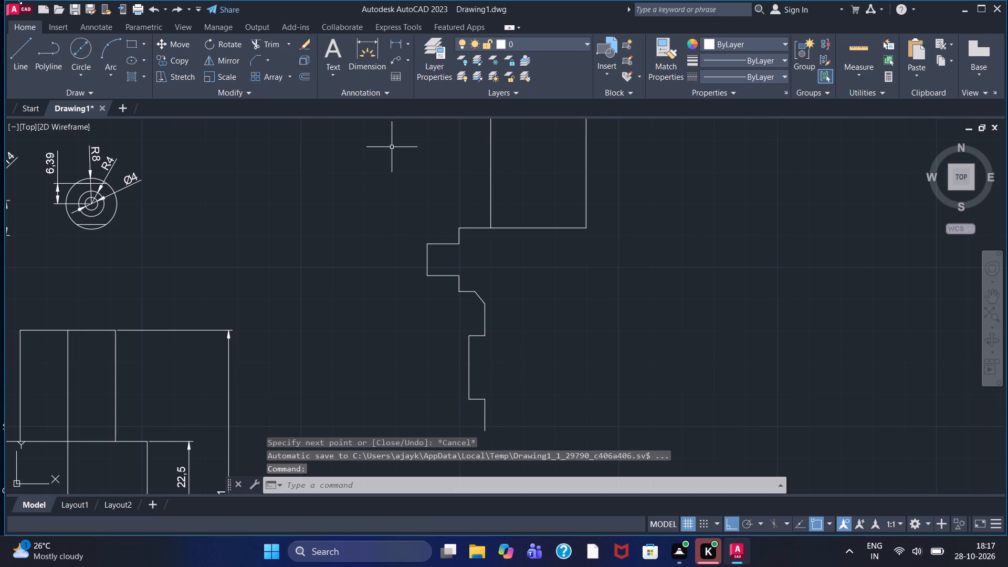
From the rectangle's bottom-right corner, draw the right outline as lines: 10 right, 15 down, 5 left, 5 down and 5 right.
{"action": "left_click", "coordinate": [14, 56]}
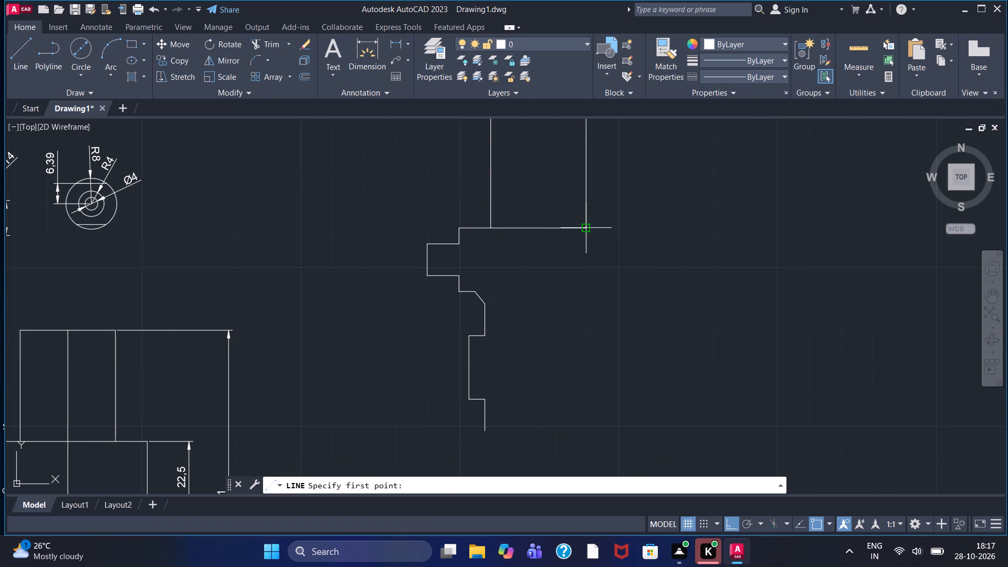
{"action": "left_click", "coordinate": [587, 229]}
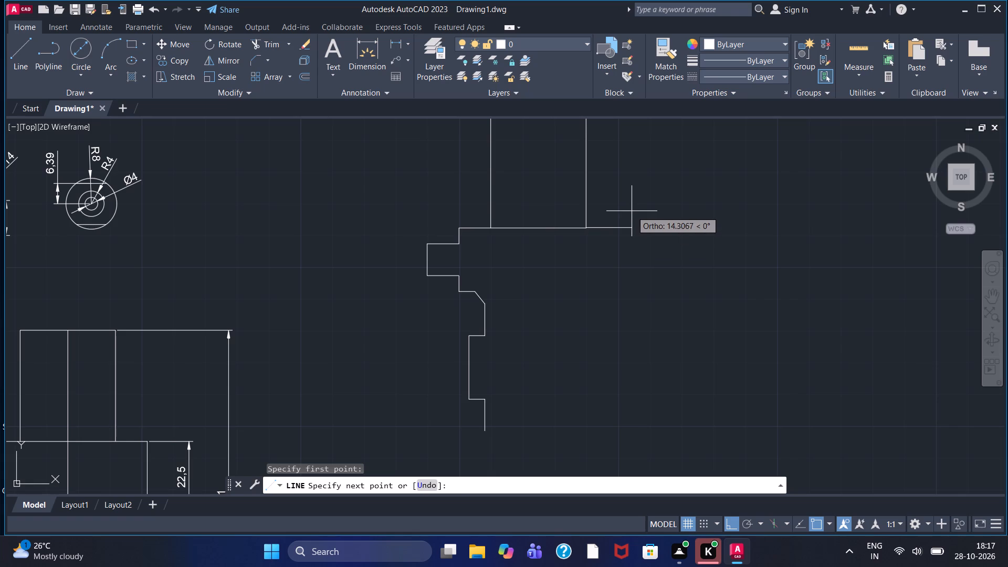
{"action": "type", "text": "10"}
{"action": "key", "text": "Return"}
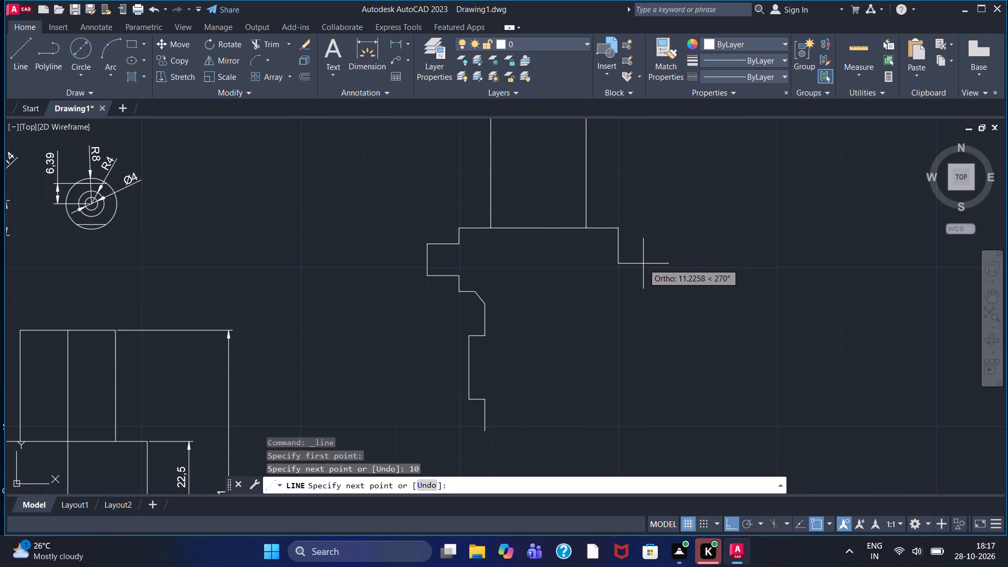
{"action": "type", "text": "15"}
{"action": "key", "text": "Return"}
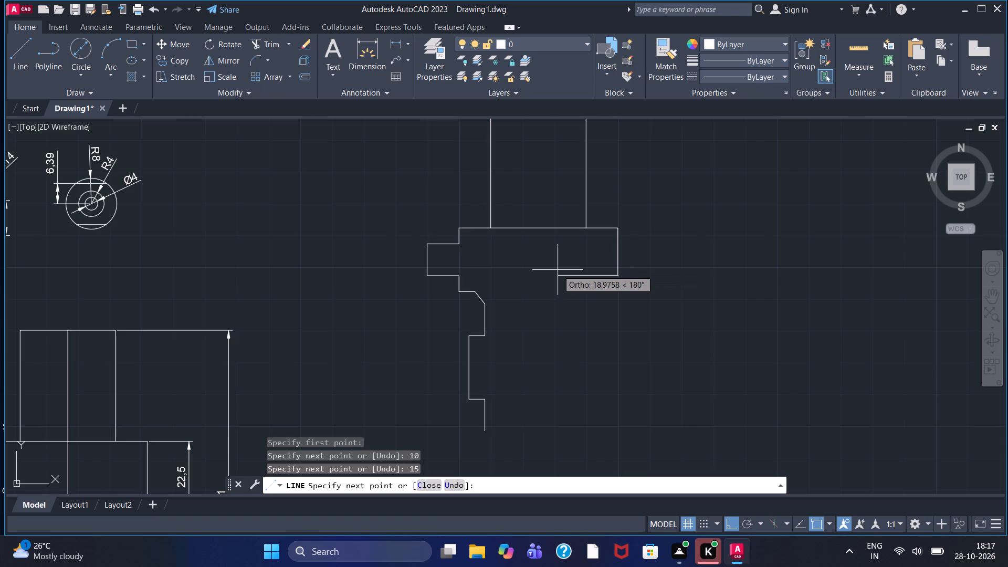
{"action": "key", "text": "5"}
{"action": "key", "text": "Return"}
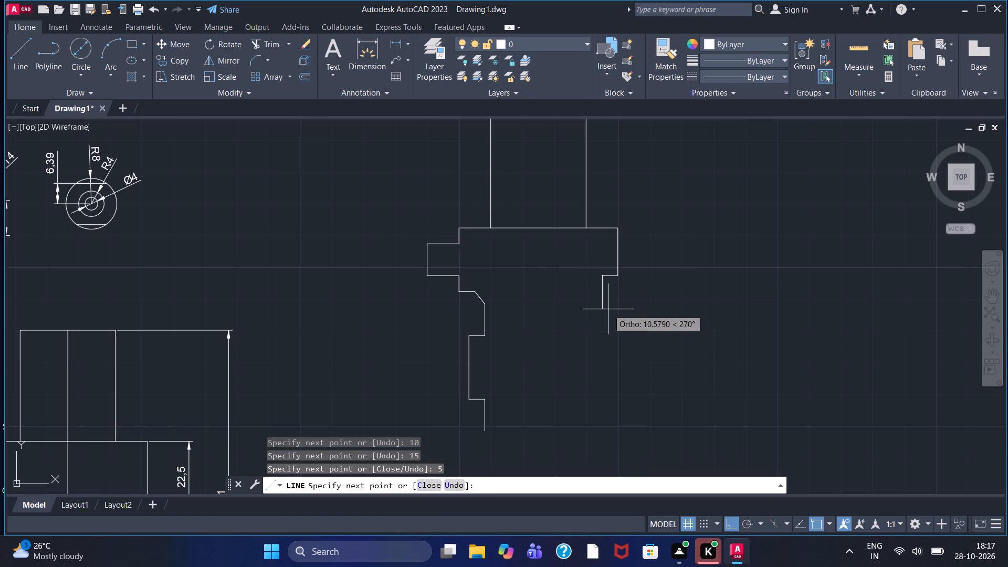
{"action": "key", "text": "5"}
{"action": "key", "text": "Return"}
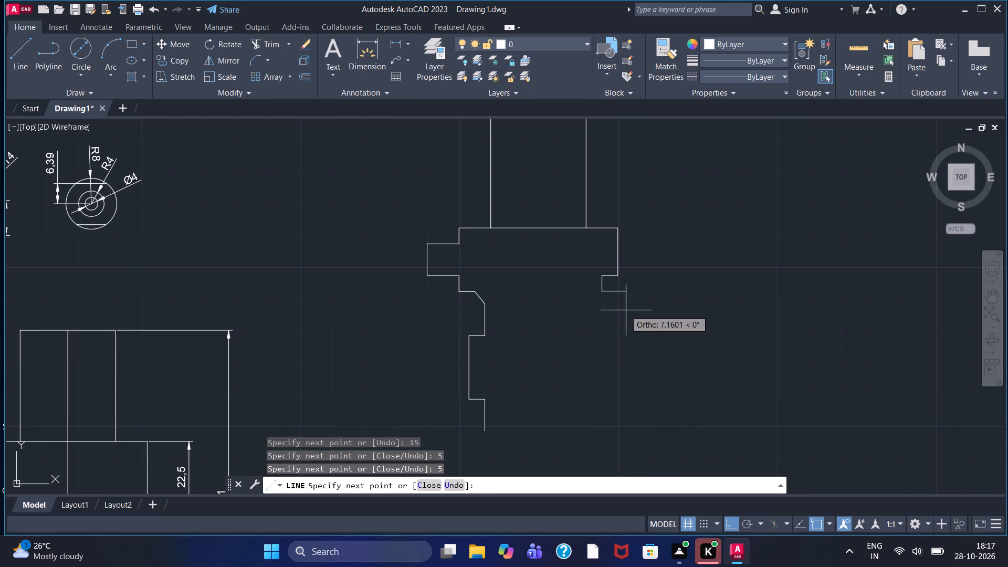
{"action": "key", "text": "5"}
{"action": "key", "text": "Return"}
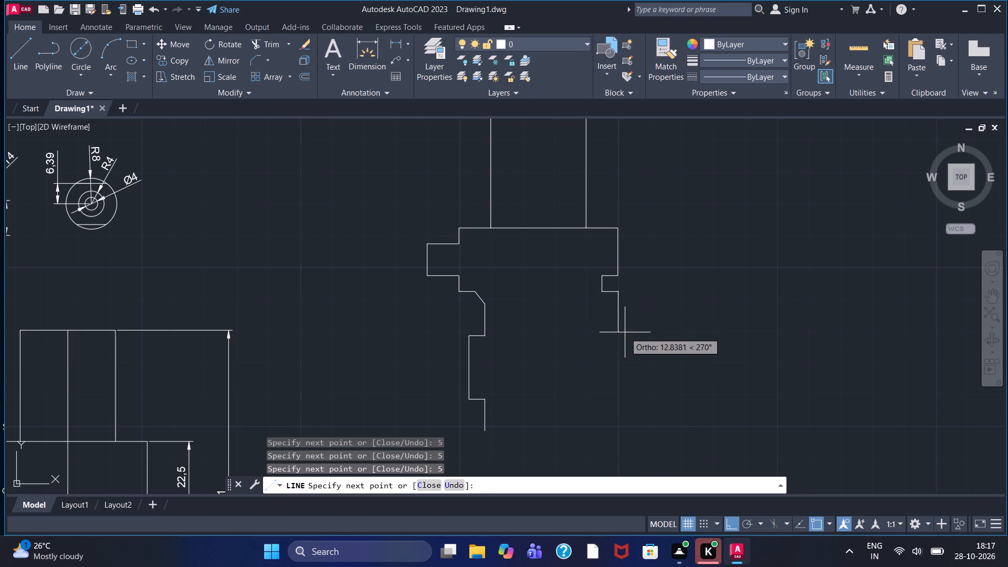
Continue the right outline 20 down, 5 left, 20 down and 5 further down, and end the line there.
{"action": "type", "text": "20"}
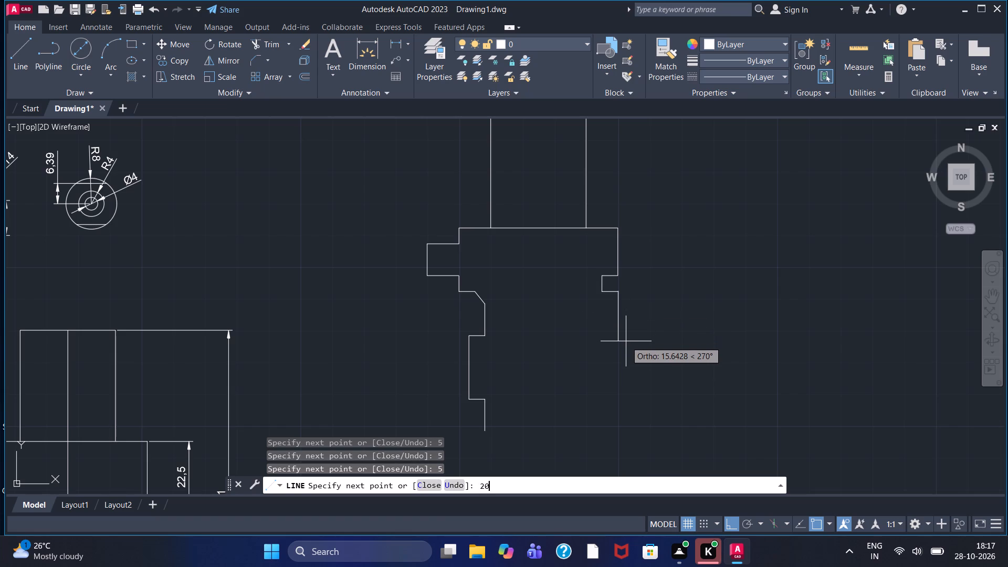
{"action": "key", "text": "Return"}
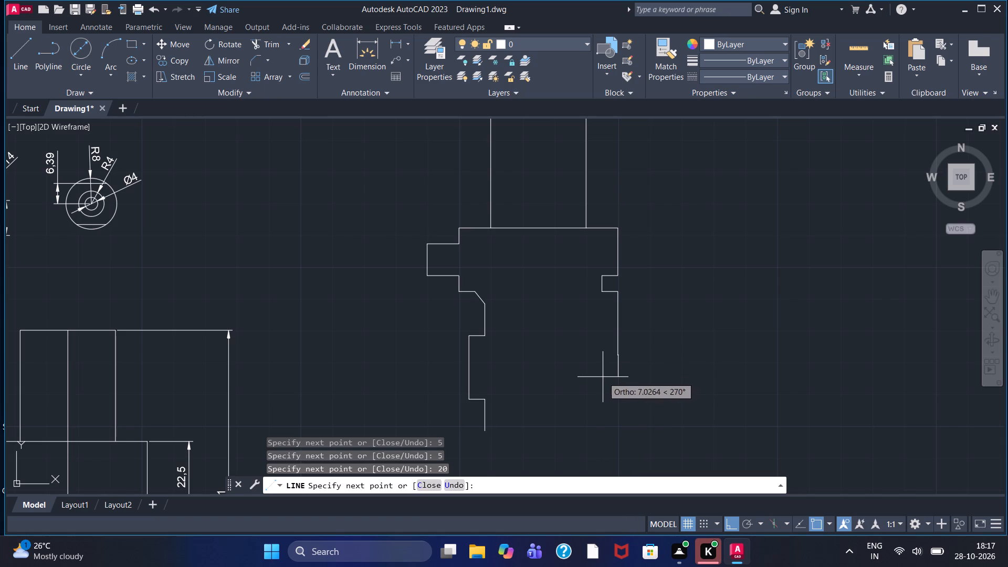
{"action": "key", "text": "5"}
{"action": "key", "text": "Return"}
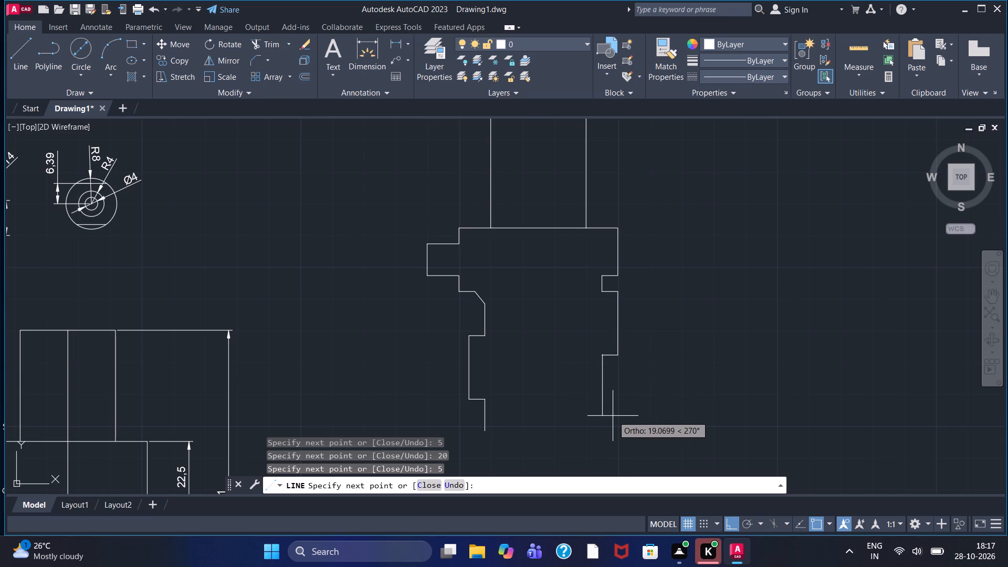
{"action": "type", "text": "20"}
{"action": "key", "text": "Return"}
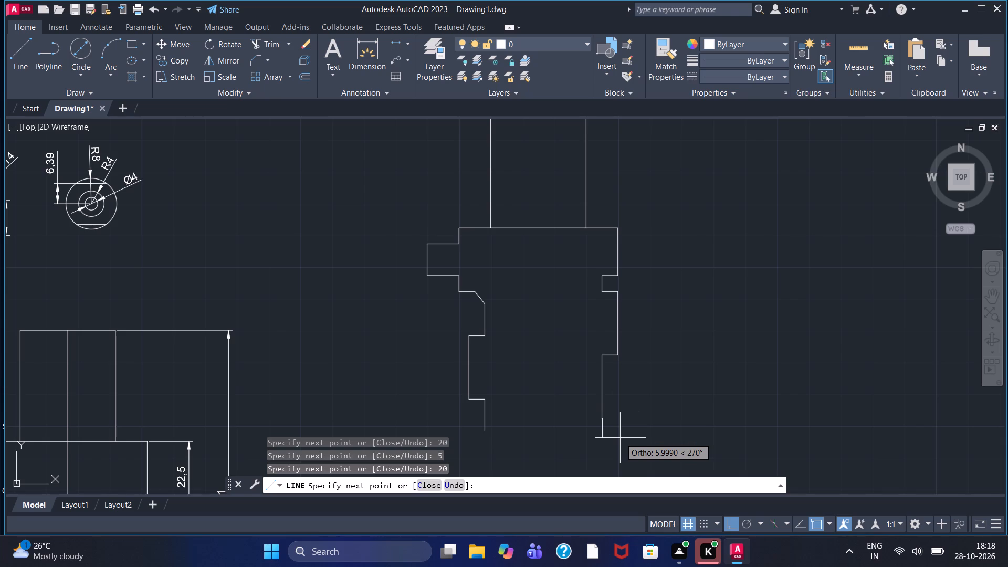
{"action": "key", "text": "5"}
{"action": "key", "text": "Return"}
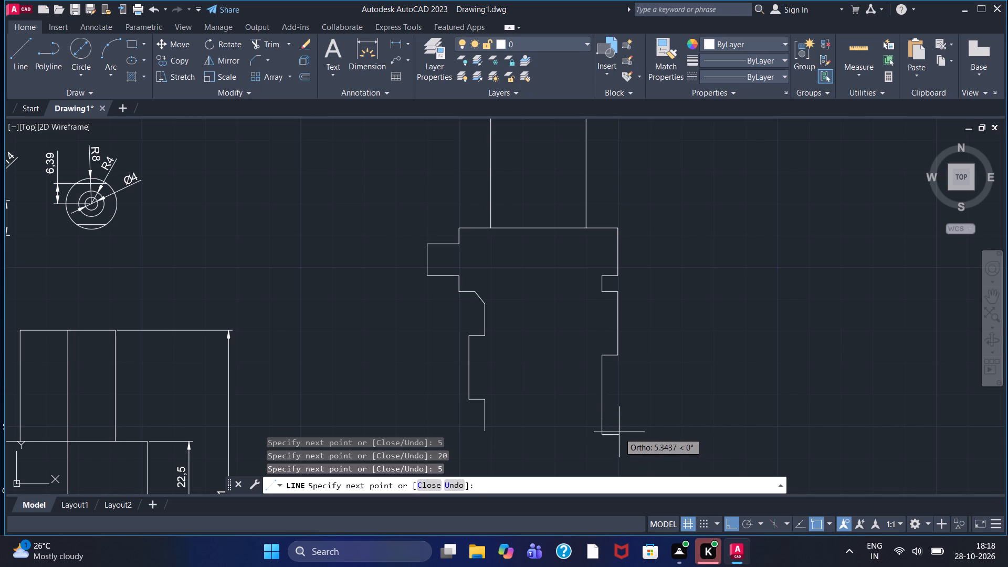
{"action": "key", "text": "Escape"}
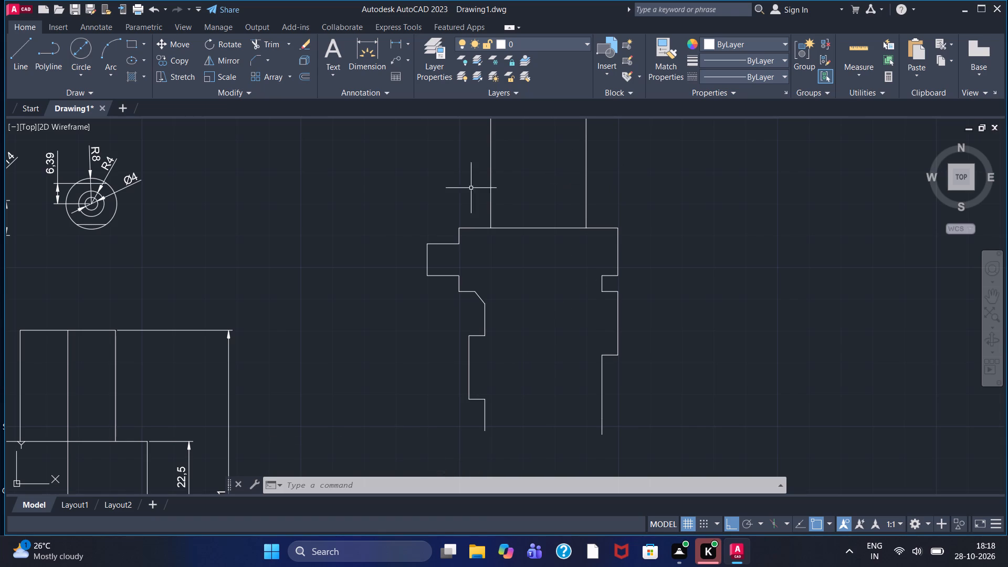
Draw lines from the rectangle's bottom-left corner 15 down, 30 right and back up to its bottom-right corner.
{"action": "left_click", "coordinate": [18, 59]}
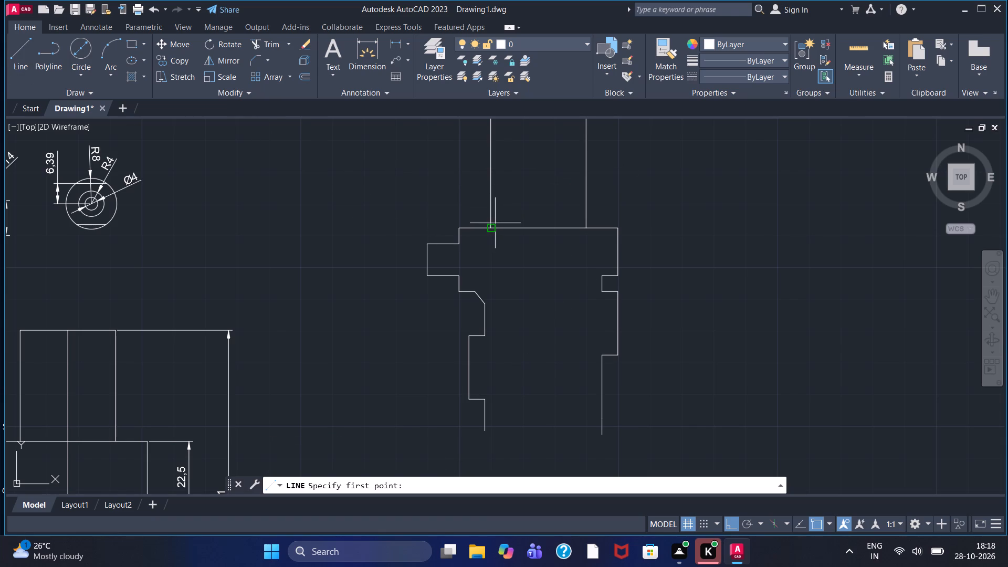
{"action": "left_click", "coordinate": [492, 228]}
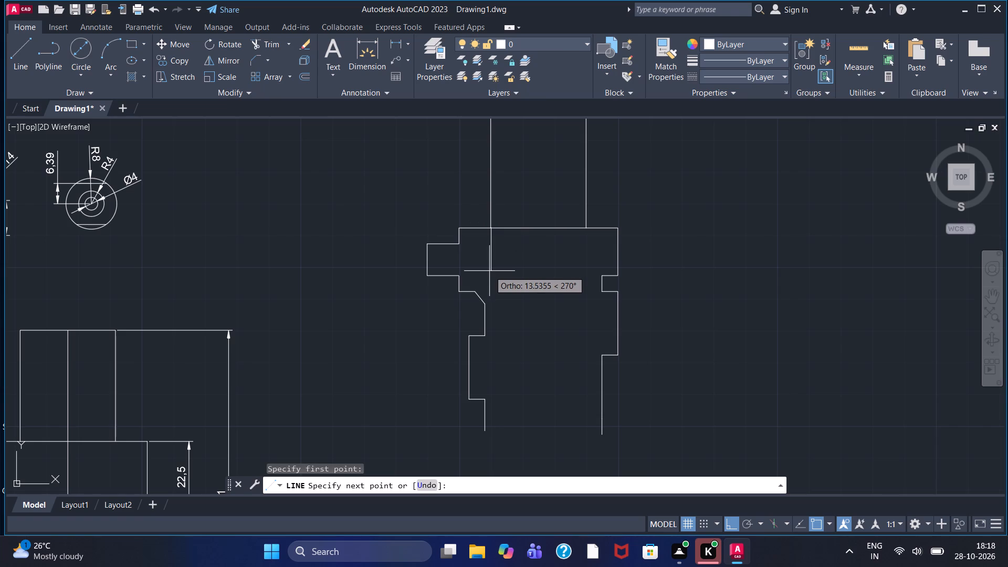
{"action": "type", "text": "15"}
{"action": "key", "text": "Return"}
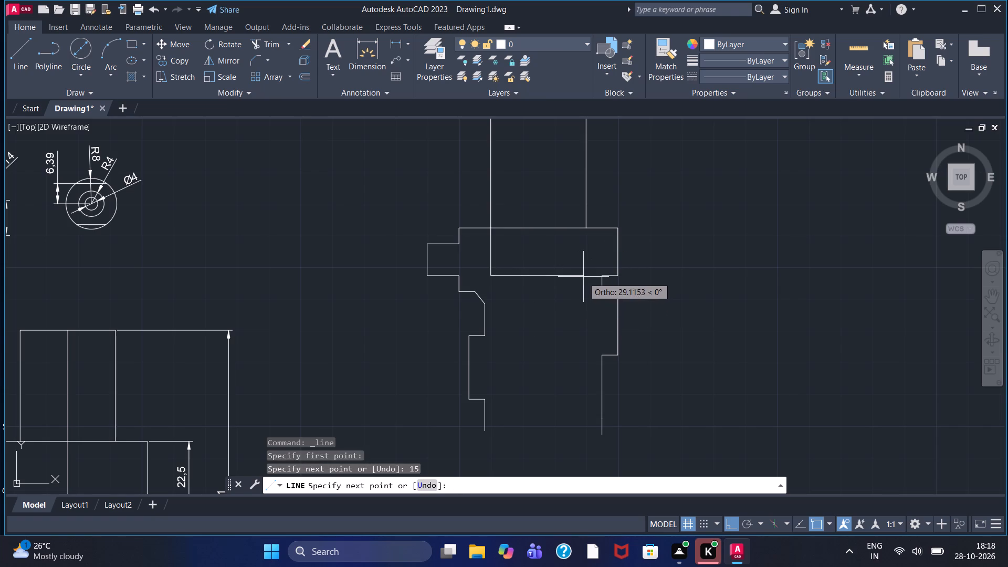
{"action": "type", "text": "30"}
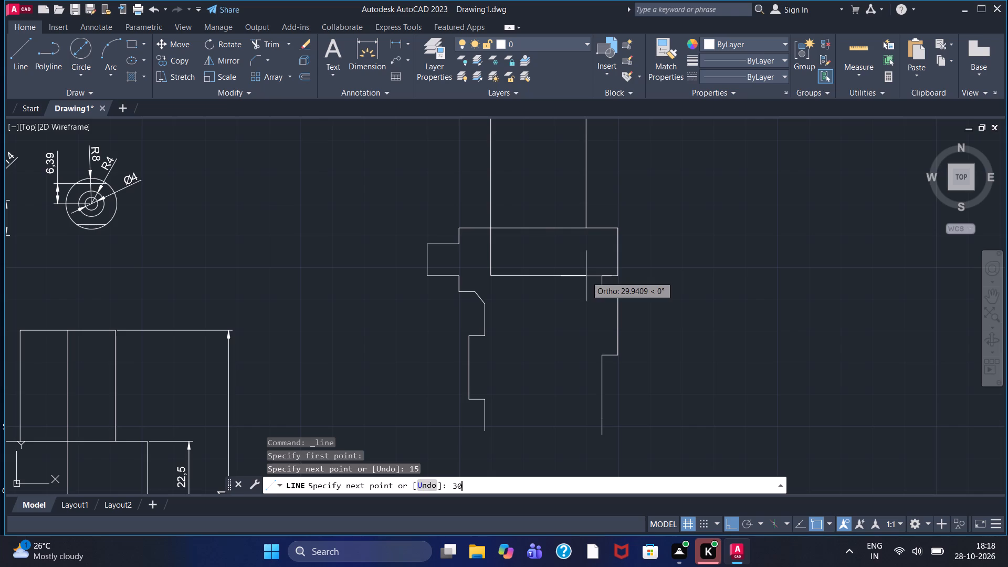
{"action": "key", "text": "Return"}
{"action": "left_click", "coordinate": [584, 230]}
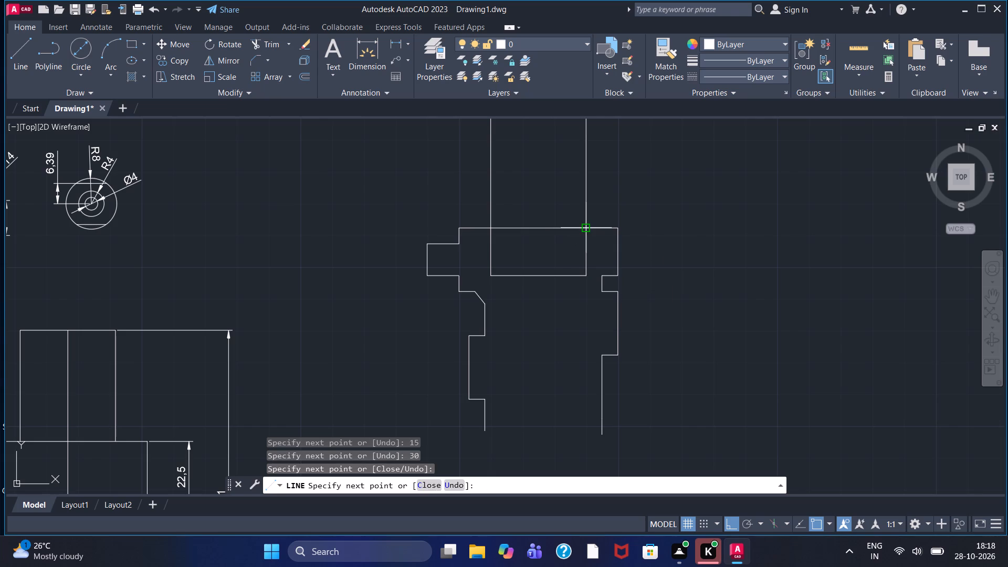
{"action": "key", "text": "Escape"}
Offset both vertical sides of the upper rectangle 5 inward using the Through option.
{"action": "middle_click_drag", "start_coordinate": [515, 159], "coordinate": [526, 280]}
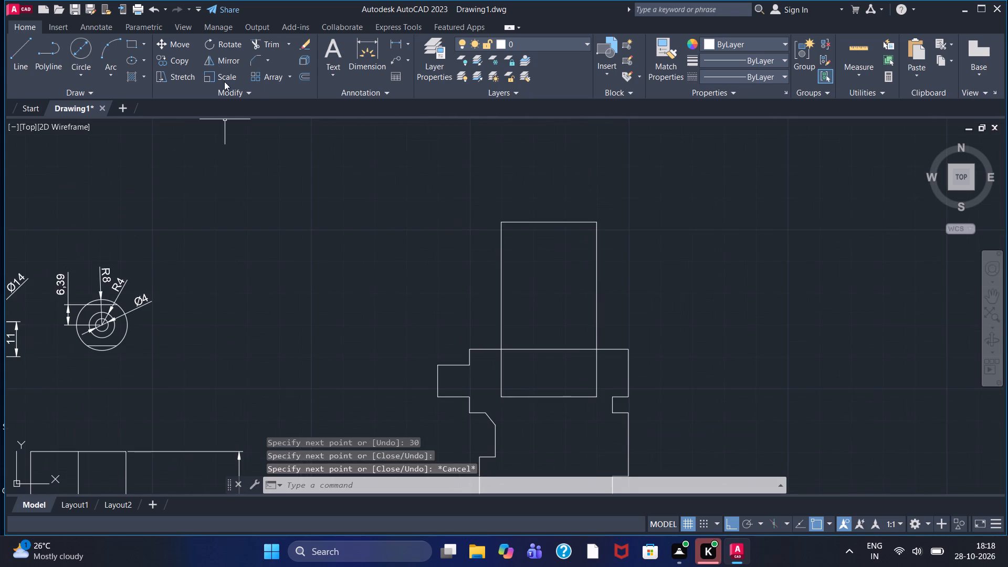
{"action": "left_click", "coordinate": [297, 77]}
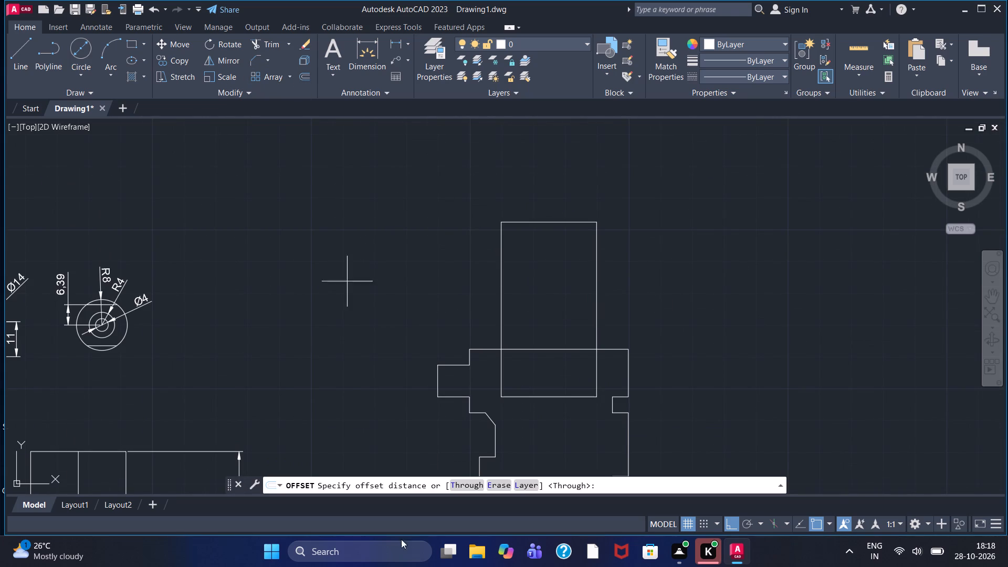
{"action": "left_click", "coordinate": [467, 480]}
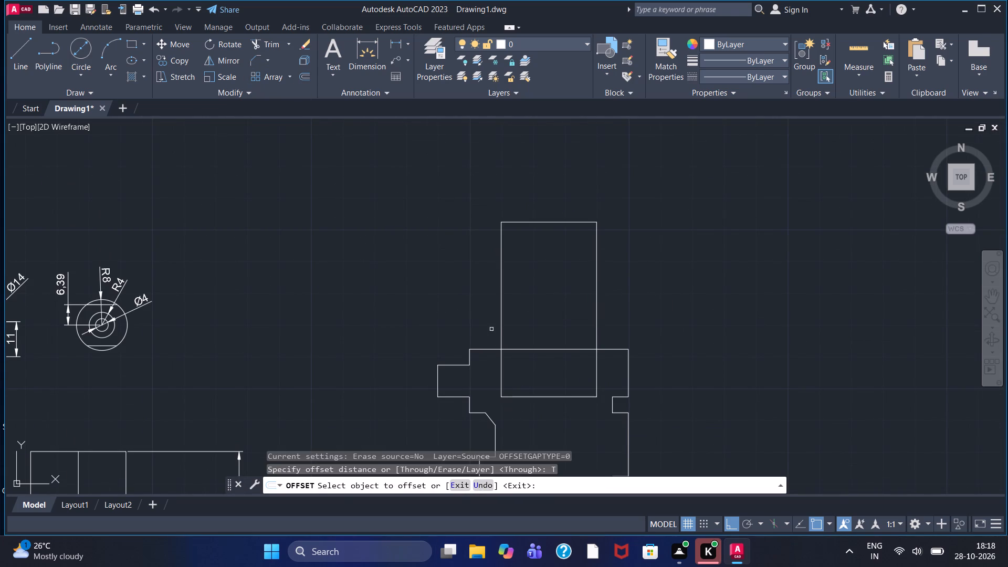
{"action": "left_click", "coordinate": [501, 322]}
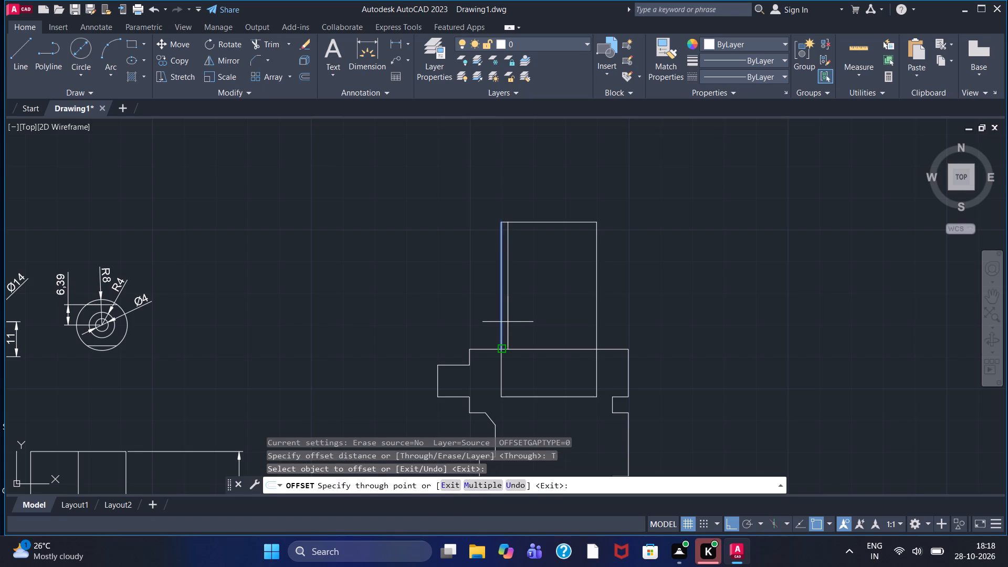
{"action": "key", "text": "5"}
{"action": "key", "text": "Return"}
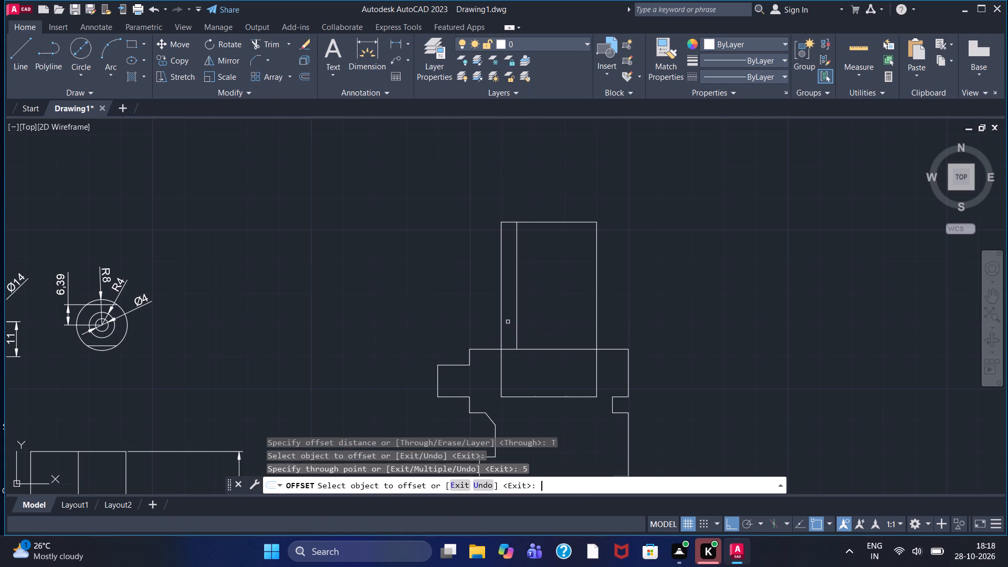
{"action": "left_click", "coordinate": [595, 299]}
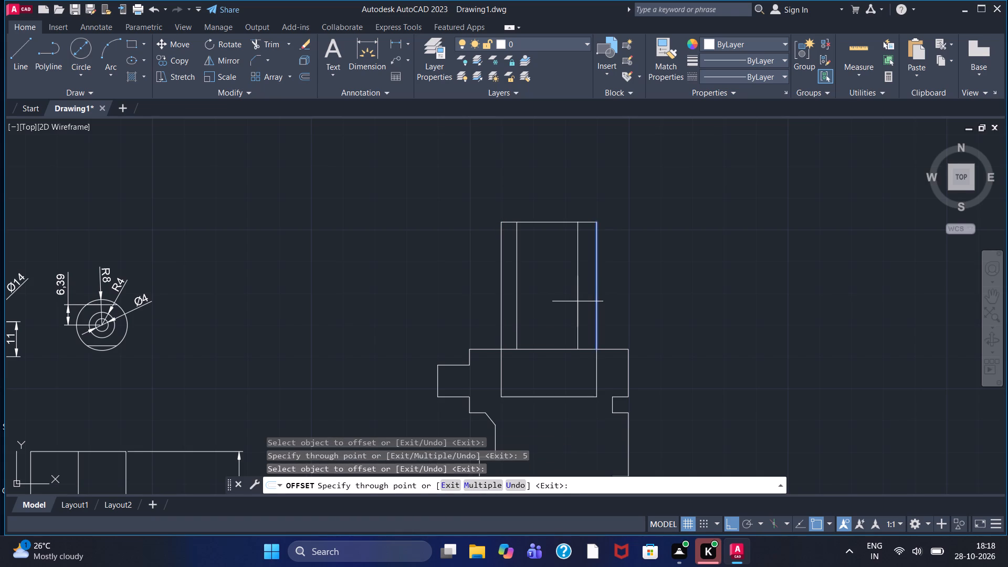
{"action": "key", "text": "5"}
{"action": "key", "text": "Return"}
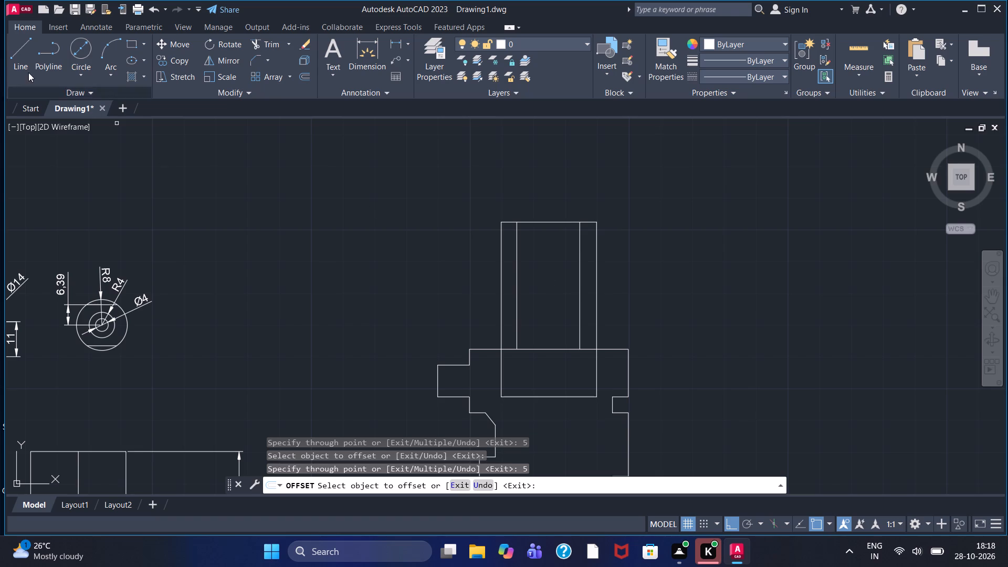
With ortho off, draw a short diagonal line down and inward from the lower end of the left outline.
{"action": "left_click", "coordinate": [29, 55]}
{"action": "middle_click_drag", "start_coordinate": [244, 242], "coordinate": [233, 137]}
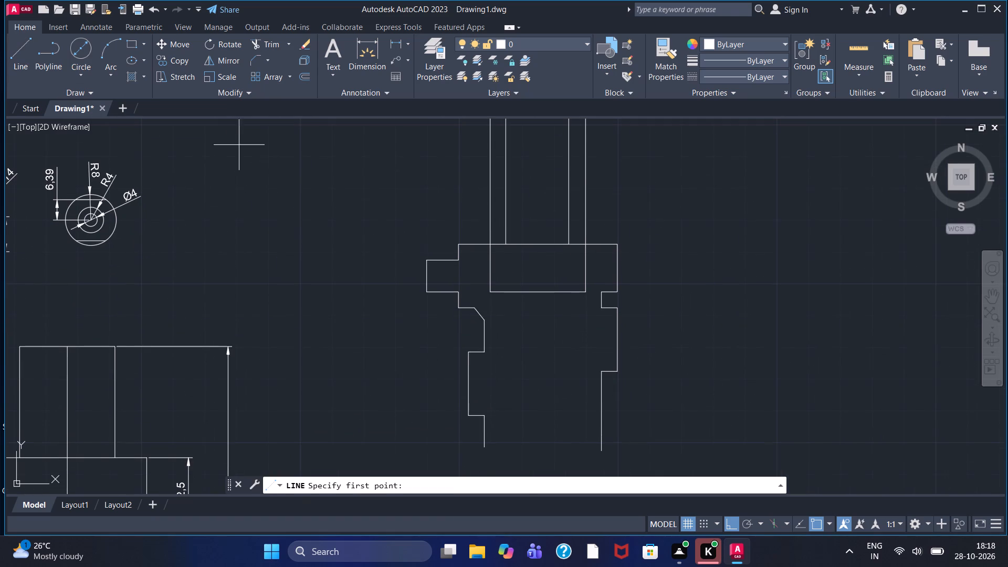
{"action": "middle_click_drag", "start_coordinate": [360, 346], "coordinate": [320, 234]}
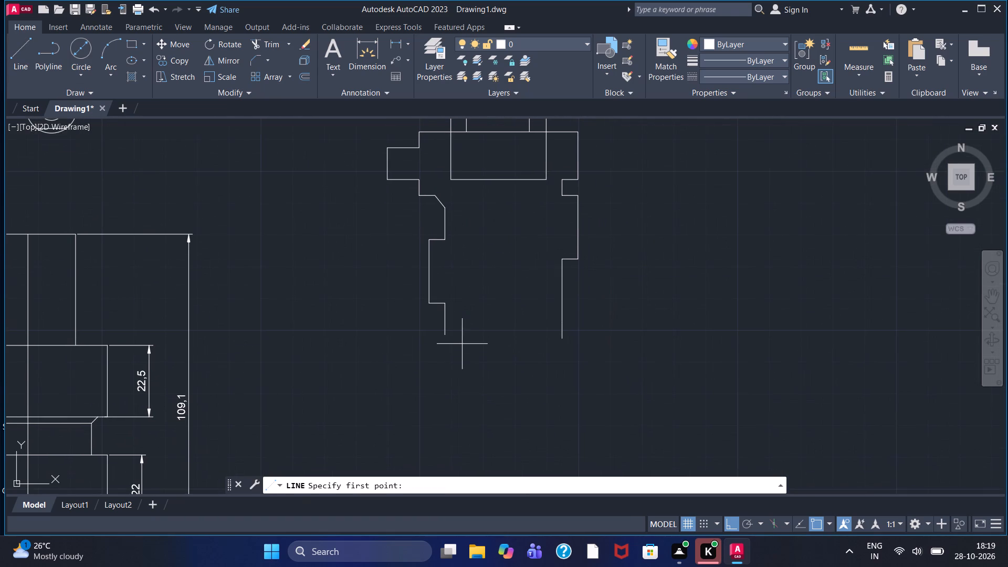
{"action": "left_click", "coordinate": [446, 340]}
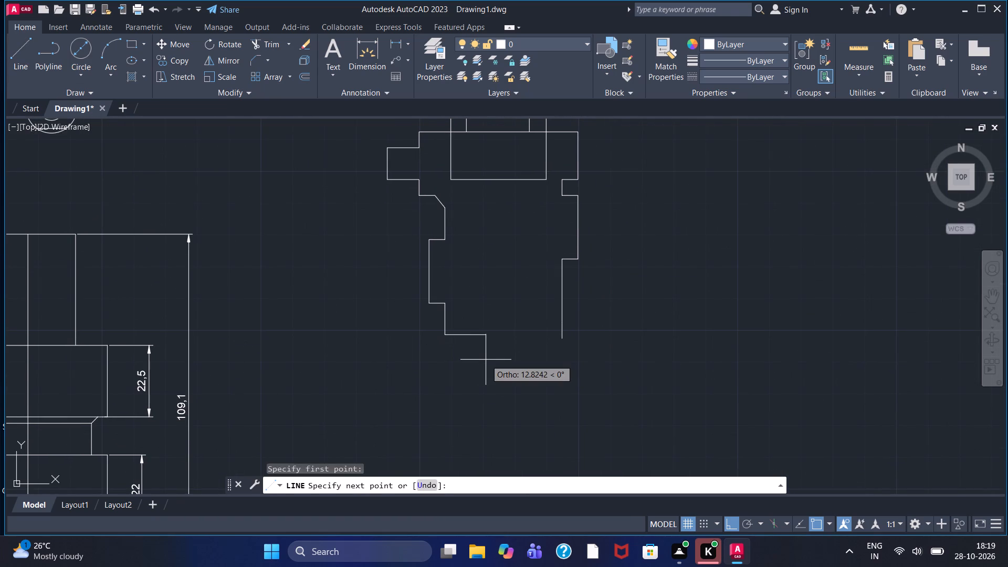
{"action": "key", "text": "F8"}
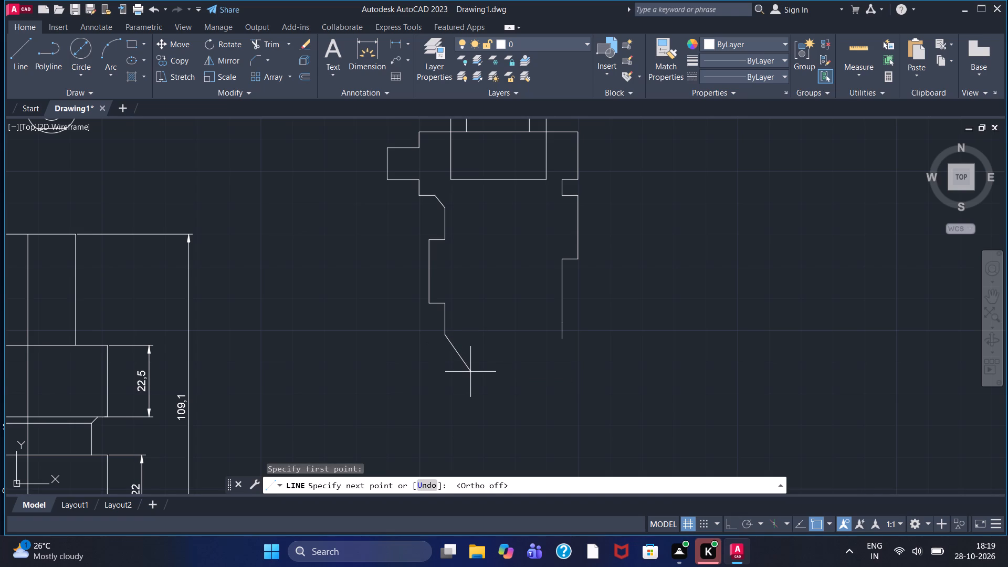
{"action": "left_click", "coordinate": [470, 372]}
{"action": "right_click", "coordinate": [470, 372]}
{"action": "left_click", "coordinate": [493, 379]}
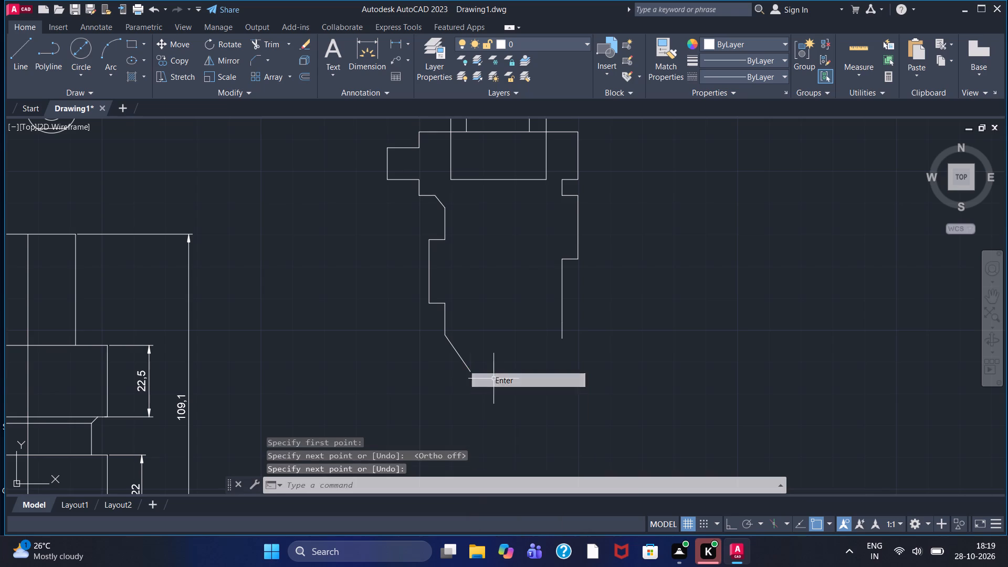
Draw a short diagonal line down and inward from the lower end of the right outline.
{"action": "right_click", "coordinate": [491, 375]}
{"action": "left_click", "coordinate": [542, 123]}
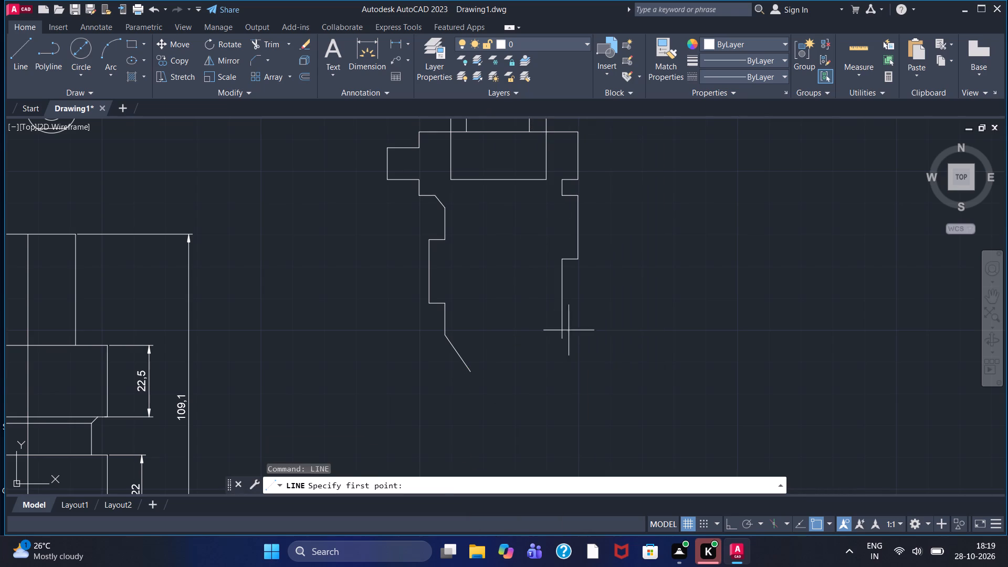
{"action": "left_click", "coordinate": [560, 336]}
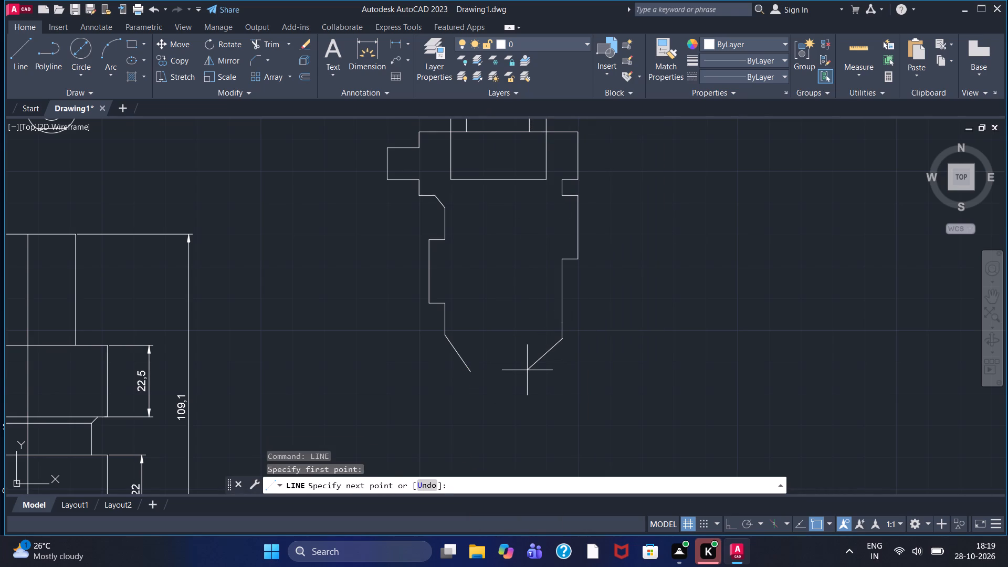
{"action": "left_click", "coordinate": [527, 370]}
{"action": "right_click", "coordinate": [527, 370]}
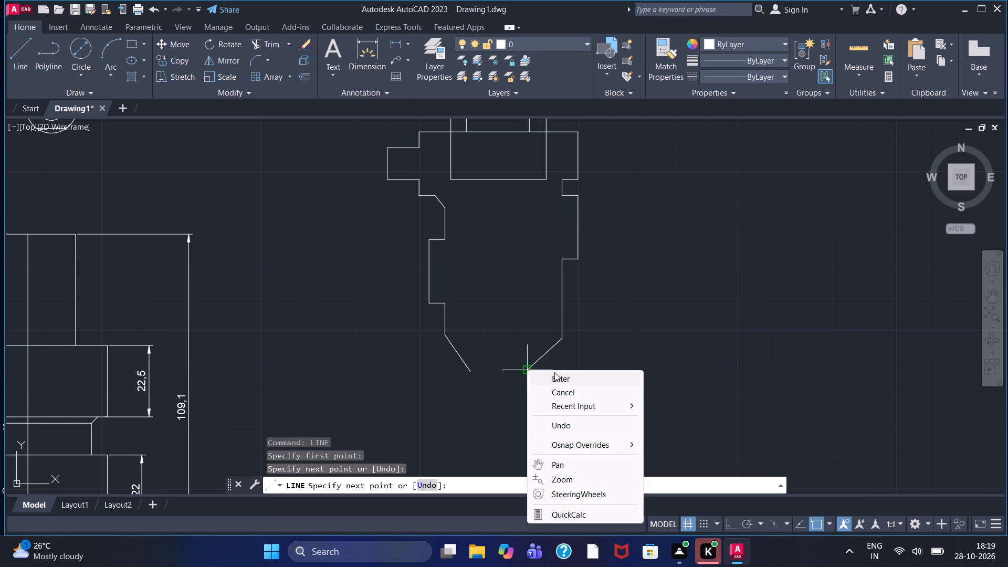
{"action": "left_click", "coordinate": [555, 374]}
Join the lower ends of the two diagonal lines with a downward-bulging arc defined by start, end and radius.
{"action": "left_click", "coordinate": [113, 77]}
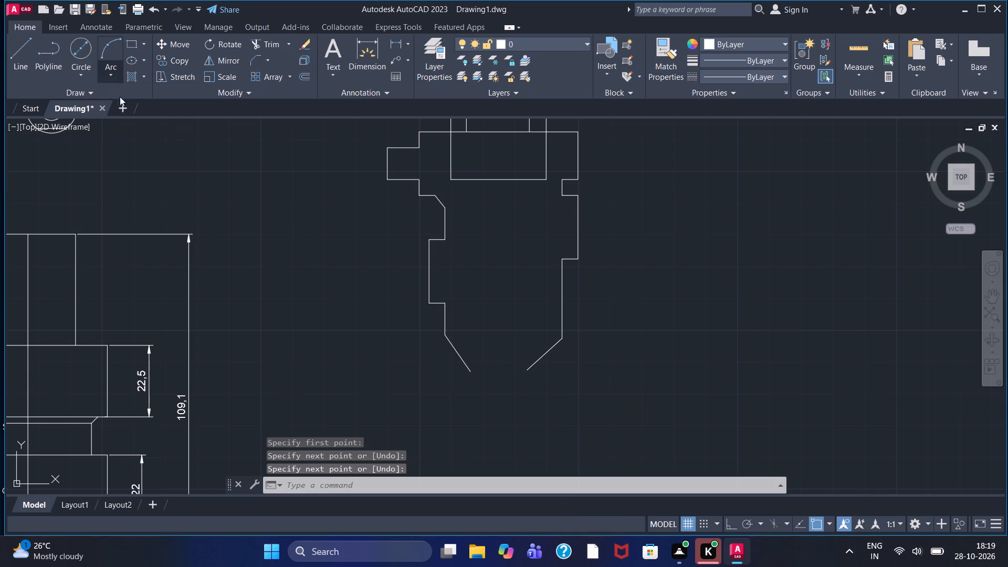
{"action": "left_click", "coordinate": [161, 266]}
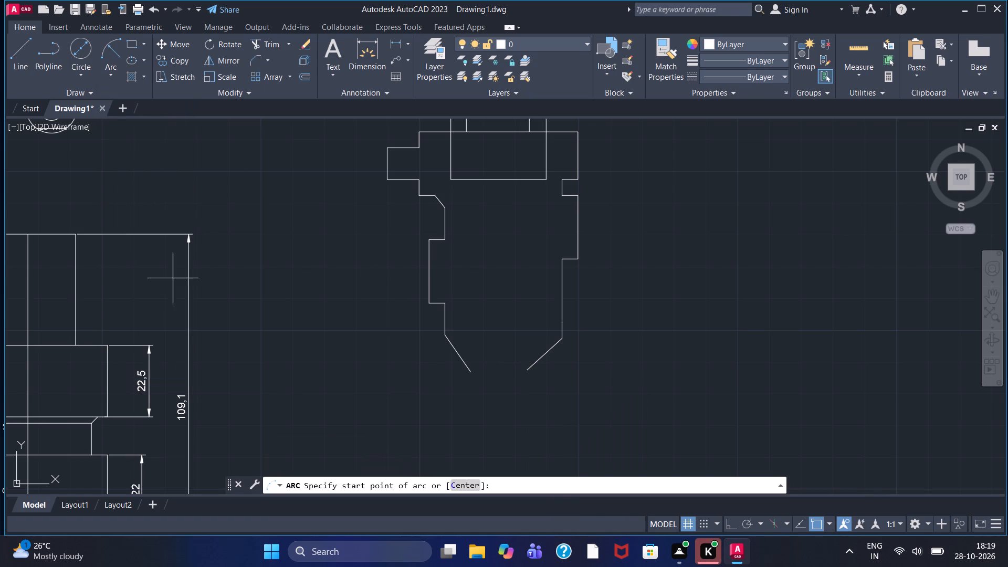
{"action": "left_click", "coordinate": [470, 373]}
{"action": "left_click", "coordinate": [528, 370]}
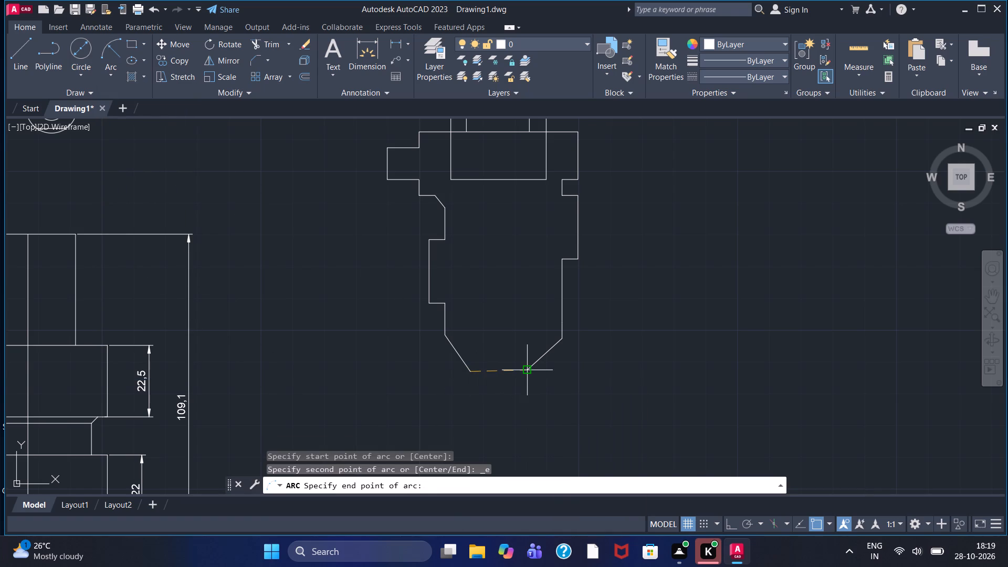
{"action": "left_click", "coordinate": [499, 350]}
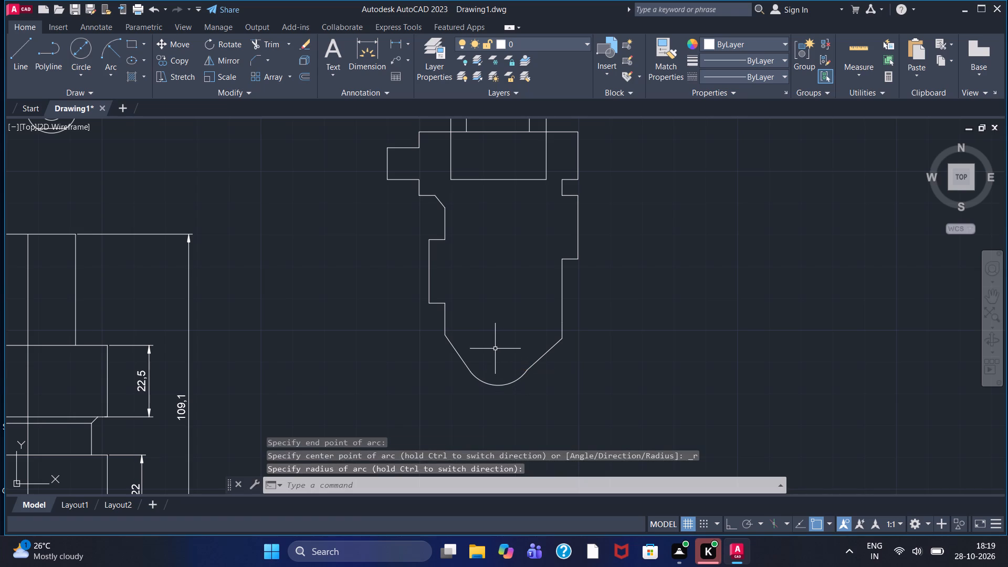
{"action": "key", "text": "Escape"}
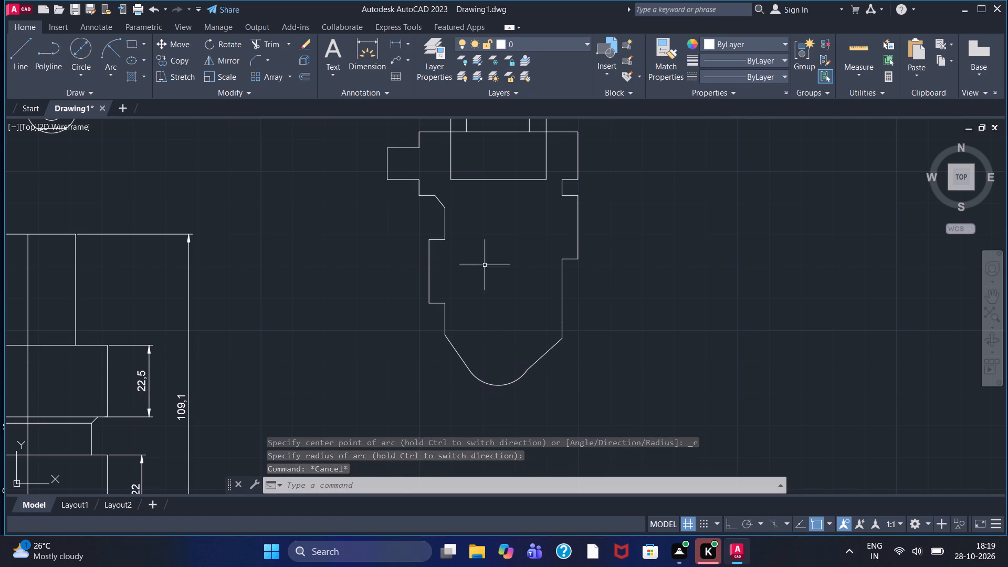
Draw a vertical centerline in CENTER2 linetype from the midpoint of the profile's top edge to the bottom of the arc.
{"action": "middle_click_drag", "start_coordinate": [268, 201], "coordinate": [311, 286]}
{"action": "scroll", "coordinate": [311, 287], "scroll_direction": "down", "scroll_amount": 1}
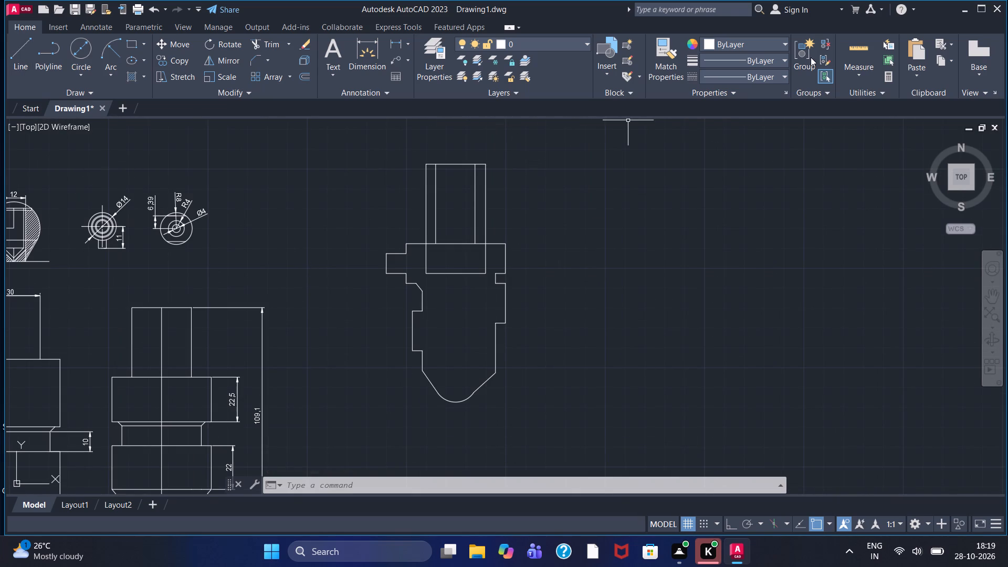
{"action": "left_click", "coordinate": [767, 77]}
{"action": "left_click", "coordinate": [759, 129]}
{"action": "left_click", "coordinate": [744, 74]}
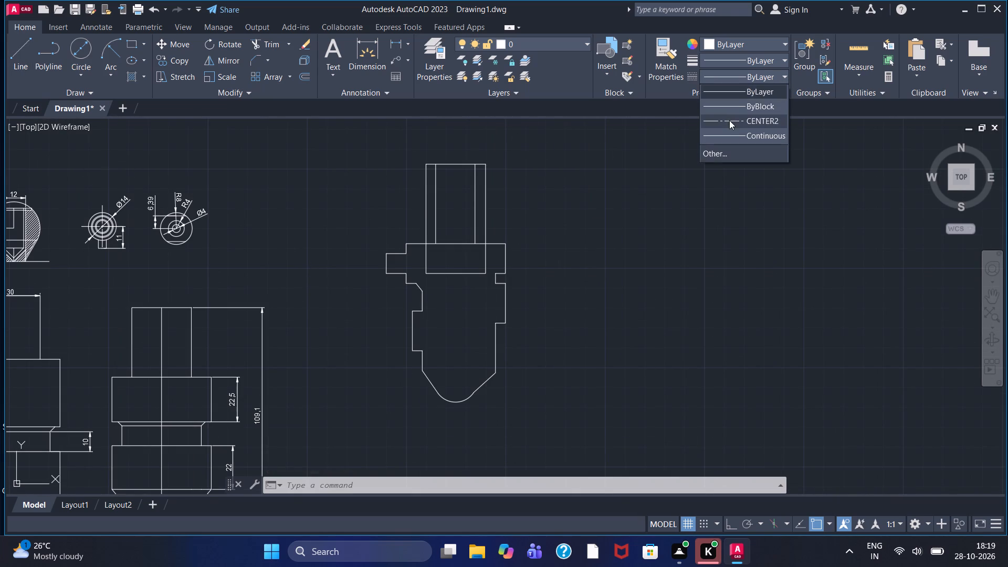
{"action": "left_click", "coordinate": [729, 120]}
{"action": "left_click", "coordinate": [16, 56]}
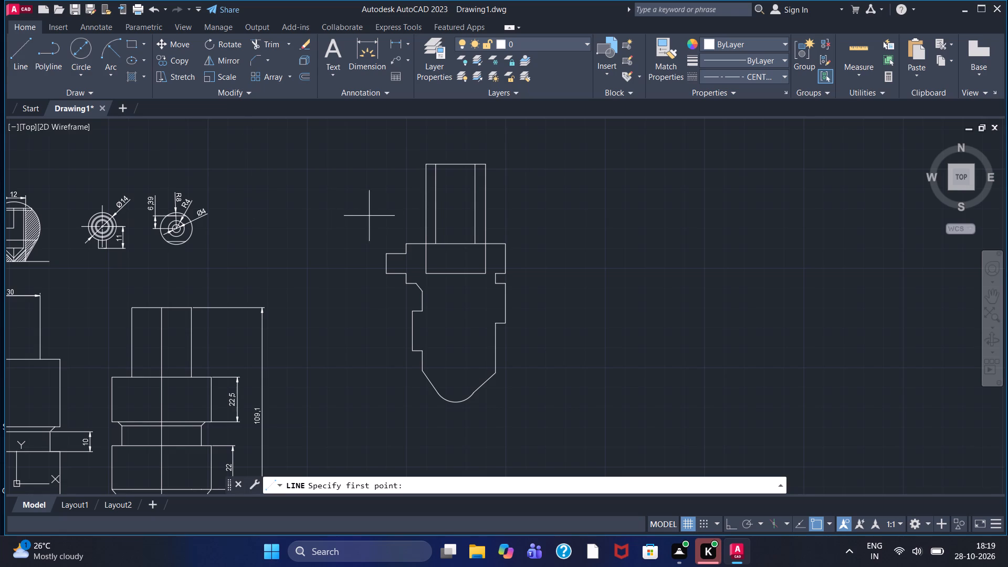
{"action": "left_click", "coordinate": [457, 167]}
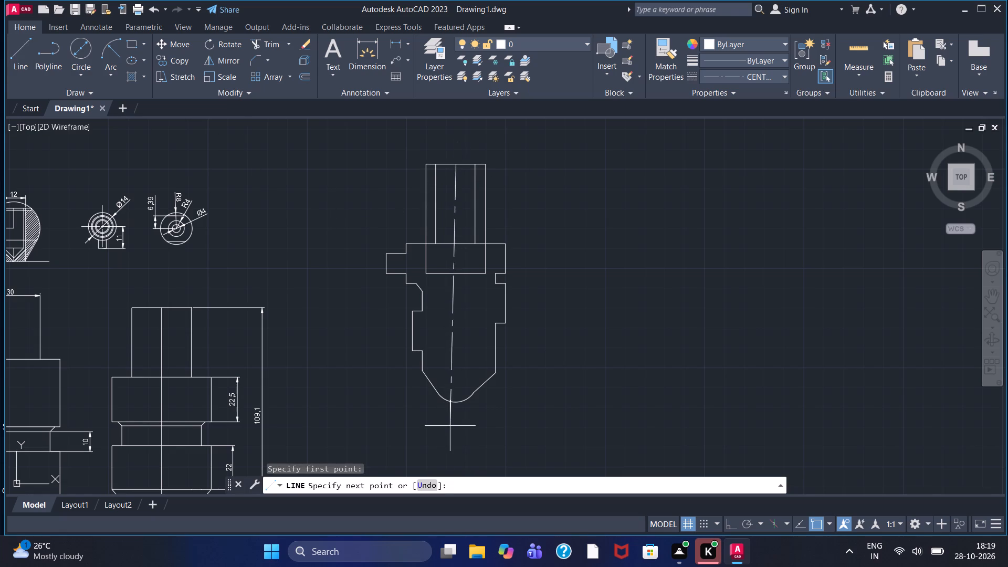
{"action": "left_click", "coordinate": [456, 405]}
{"action": "key", "text": "Escape"}
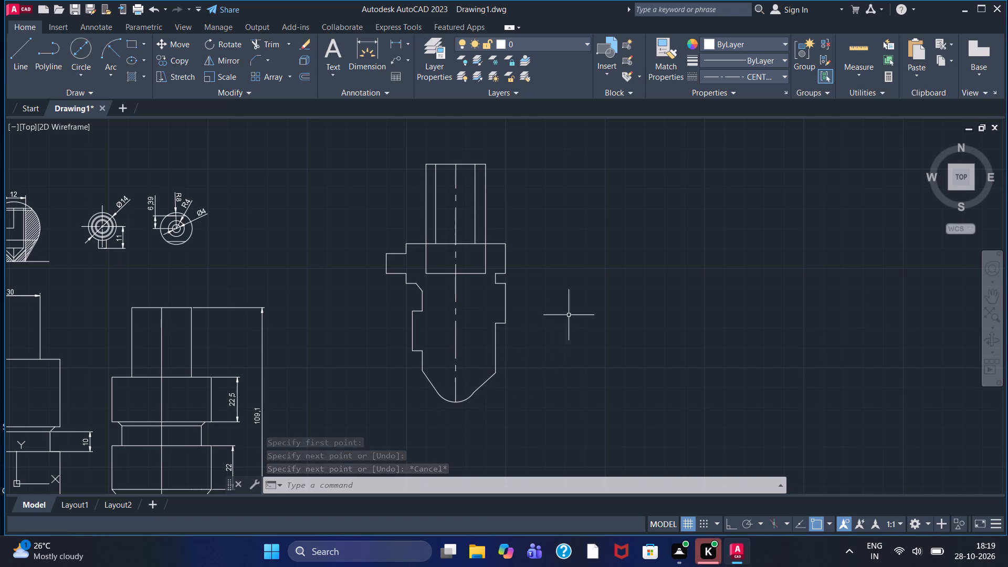
In Continuous linetype, draw lines from the midpoint of the inner rectangle's bottom edge 5 left, 3 down, 10 right and 3 up.
{"action": "left_click", "coordinate": [727, 75]}
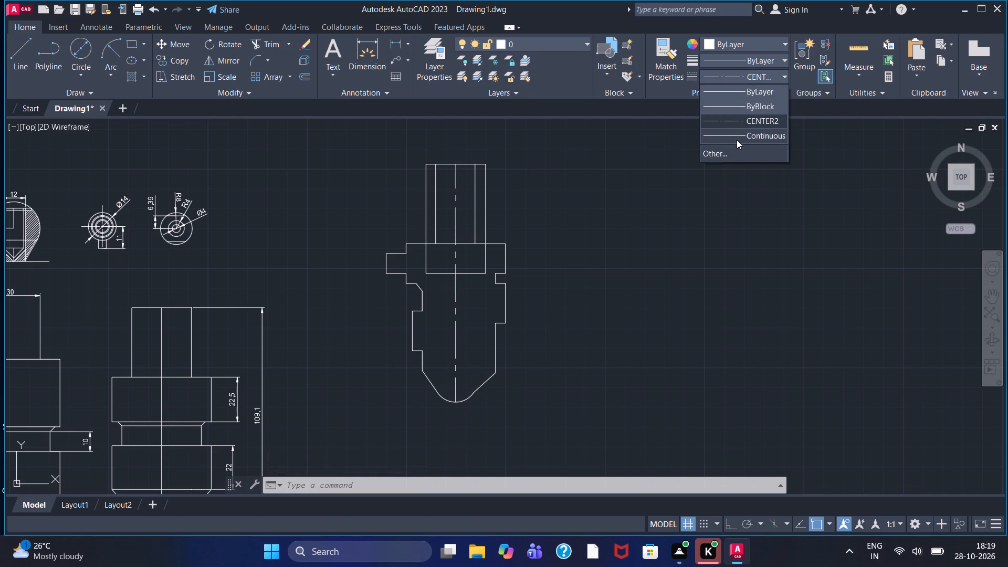
{"action": "left_click", "coordinate": [737, 140]}
{"action": "left_click", "coordinate": [19, 65]}
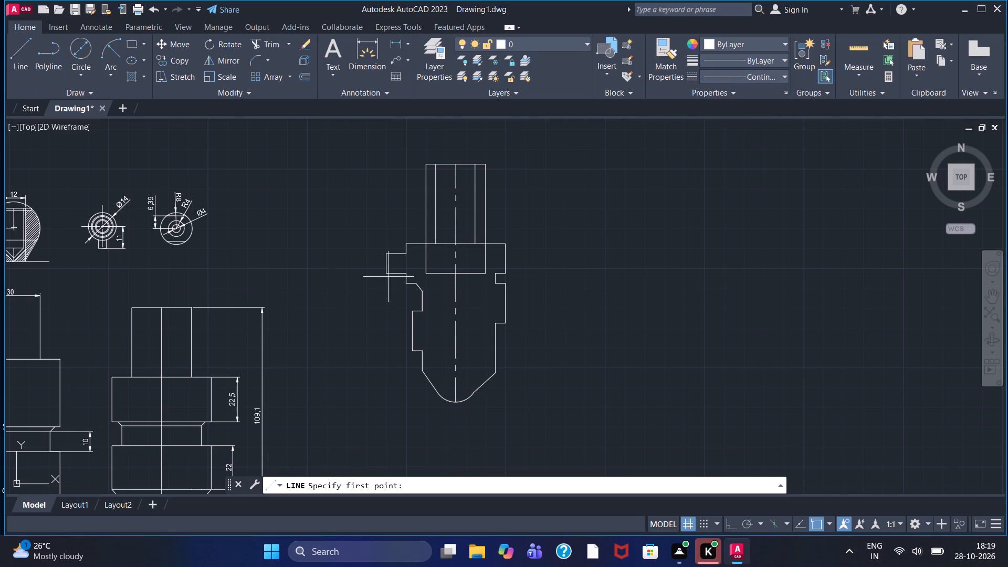
{"action": "scroll", "coordinate": [454, 277], "scroll_direction": "up", "scroll_amount": 1}
{"action": "left_click", "coordinate": [454, 272]}
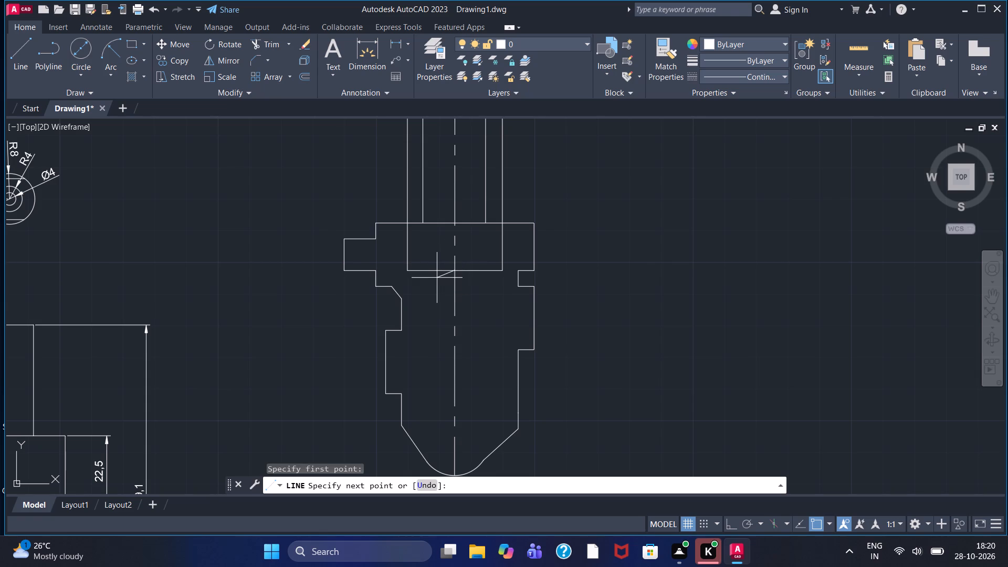
{"action": "key", "text": "F8"}
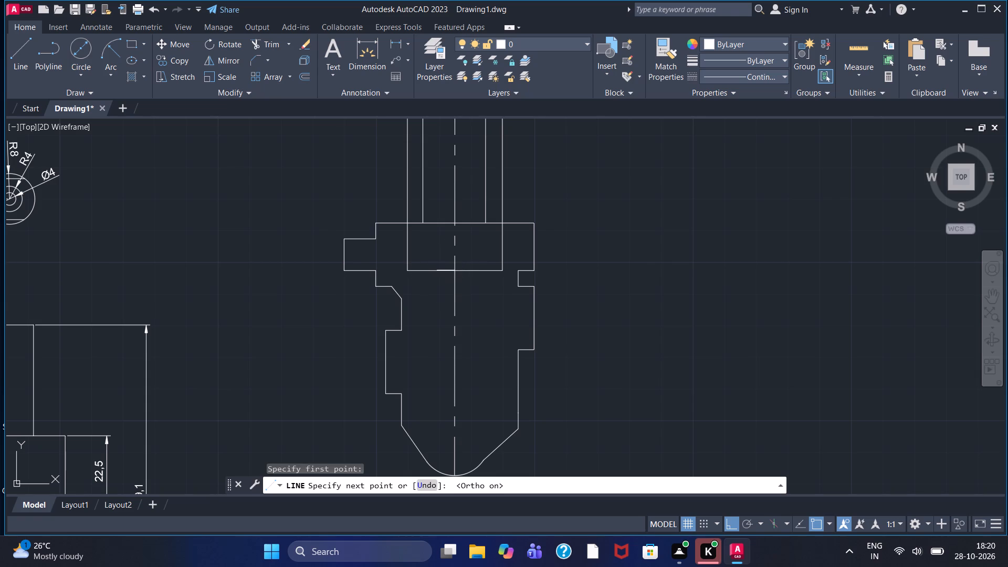
{"action": "key", "text": "5"}
{"action": "key", "text": "Return"}
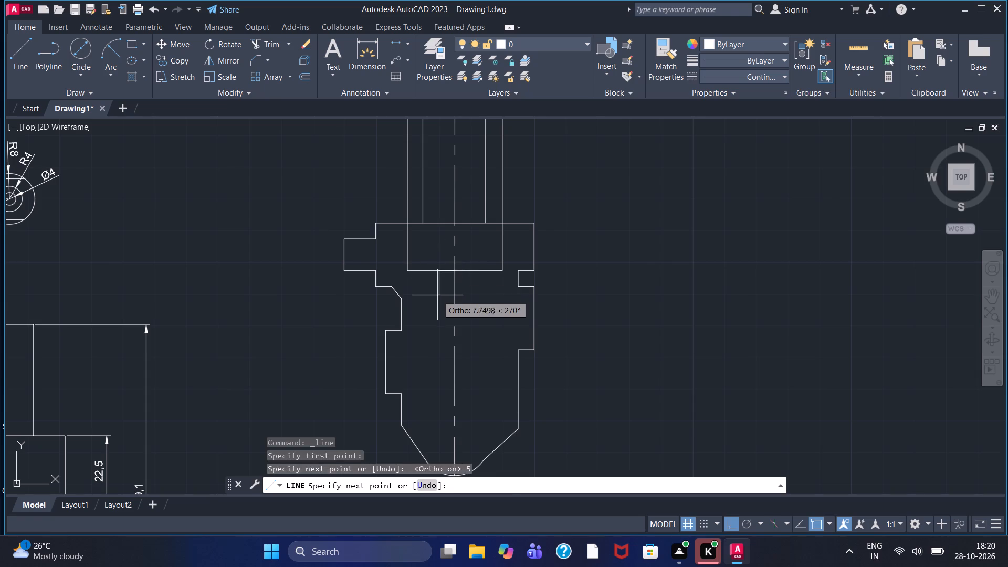
{"action": "scroll", "coordinate": [440, 279], "scroll_direction": "up", "scroll_amount": 2}
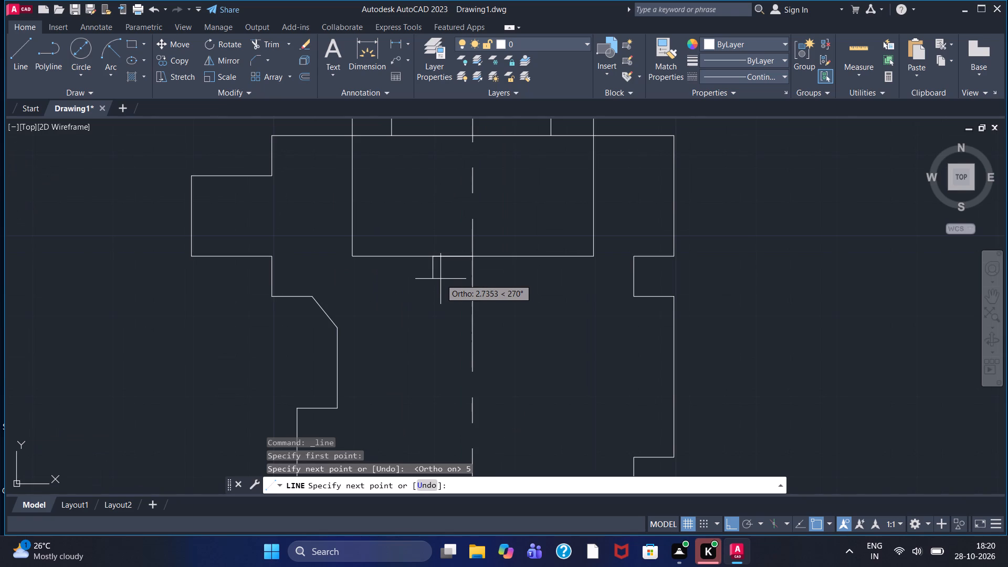
{"action": "key", "text": "3"}
{"action": "key", "text": "Return"}
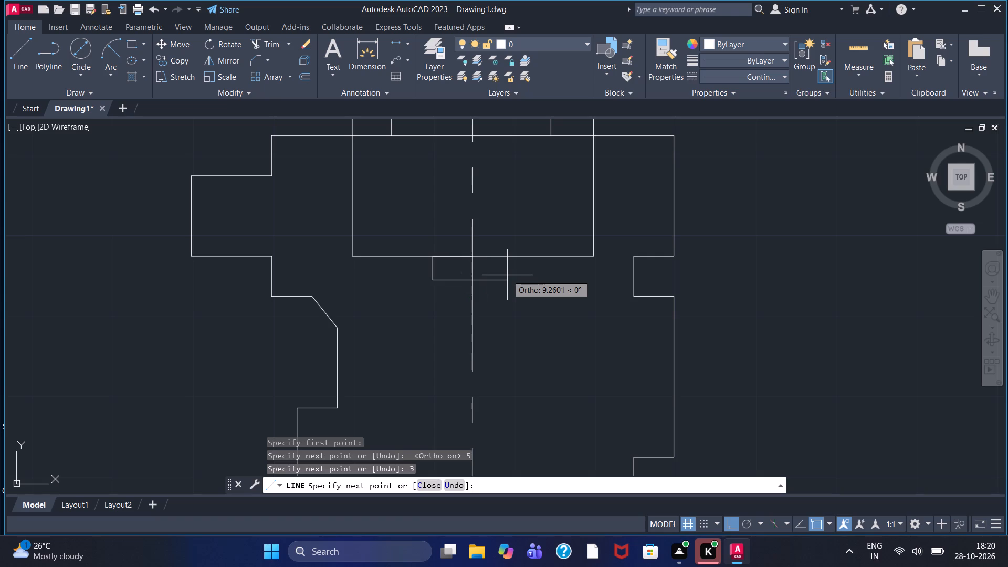
{"action": "key", "text": "1"}
{"action": "key", "text": "0"}
{"action": "key", "text": "Return"}
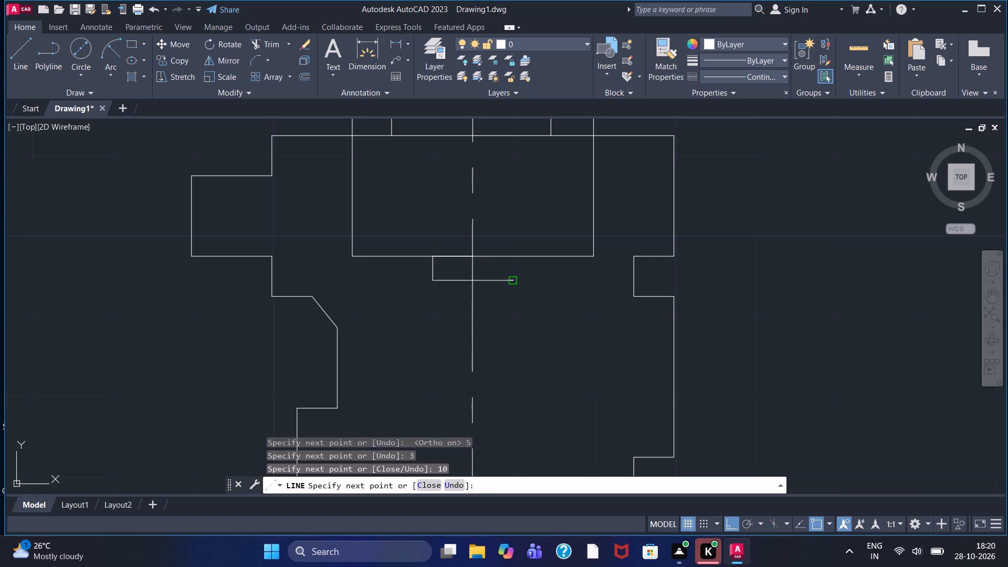
{"action": "key", "text": "3"}
{"action": "key", "text": "Return"}
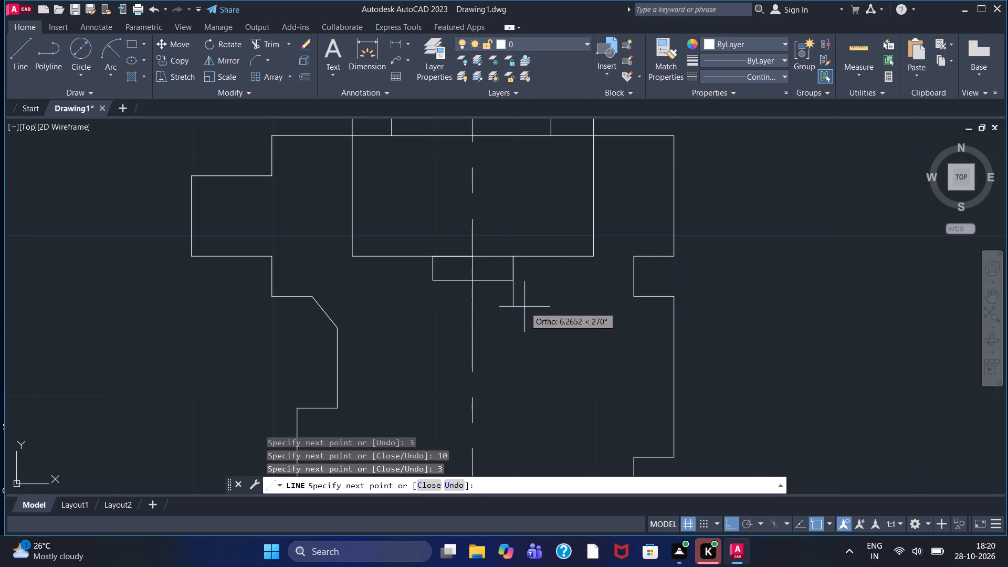
{"action": "key", "text": "Escape"}
Draw lines from the small rectangle's bottom-left corner 5 left and 35 down.
{"action": "left_click", "coordinate": [22, 71]}
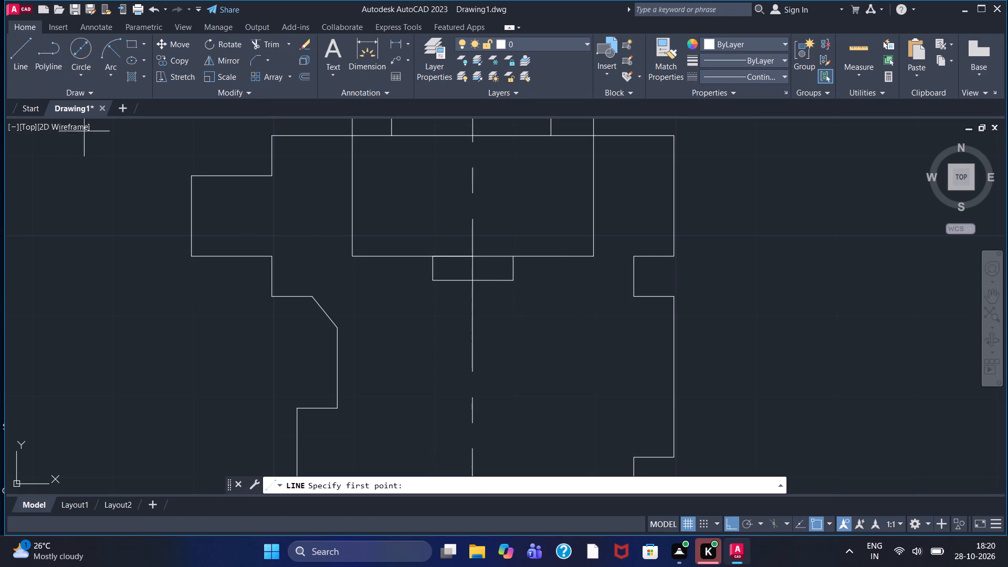
{"action": "left_click", "coordinate": [438, 280]}
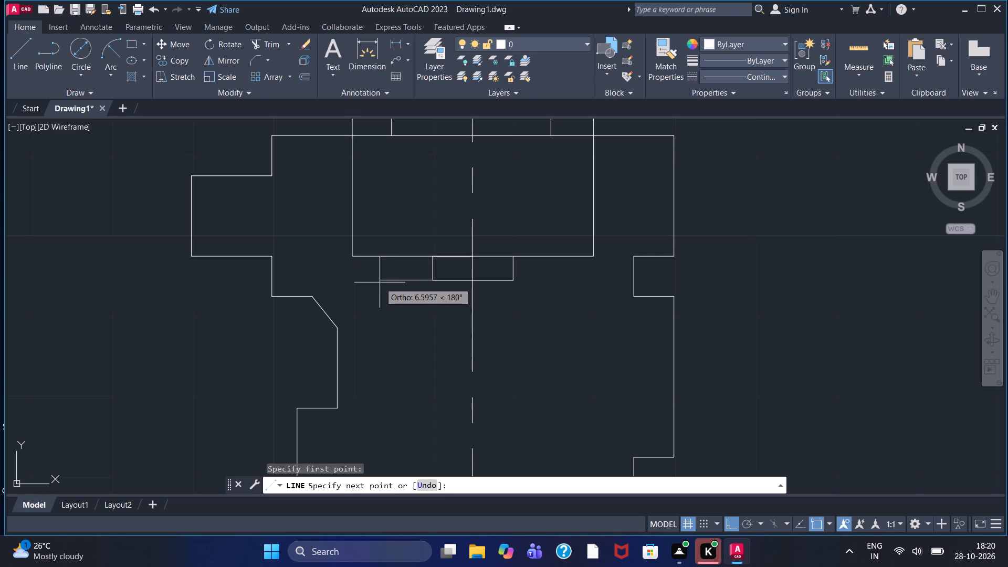
{"action": "key", "text": "5"}
{"action": "key", "text": "Return"}
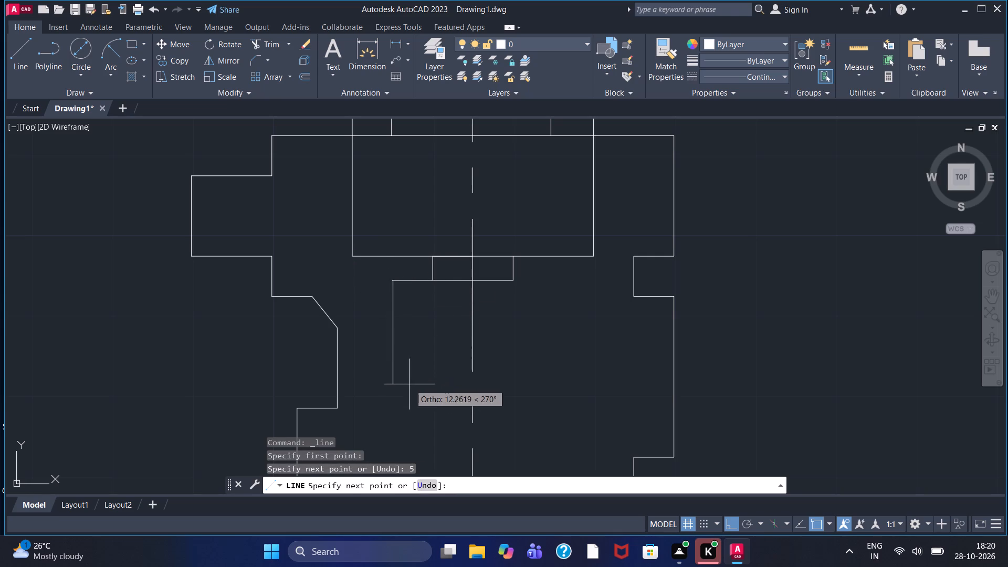
{"action": "scroll", "coordinate": [419, 404], "scroll_direction": "down", "scroll_amount": 1}
{"action": "middle_click_drag", "start_coordinate": [419, 404], "coordinate": [413, 330]}
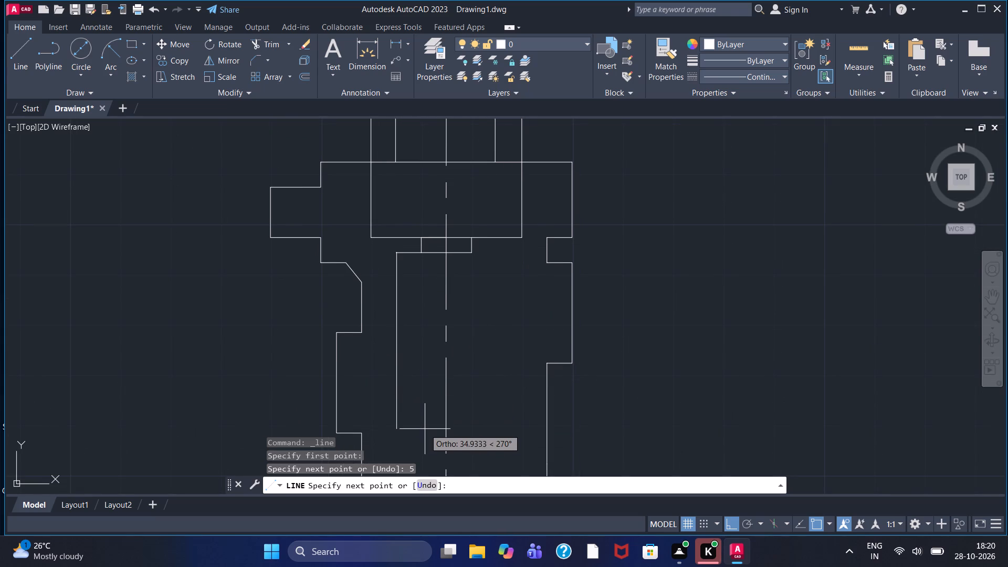
{"action": "type", "text": "35"}
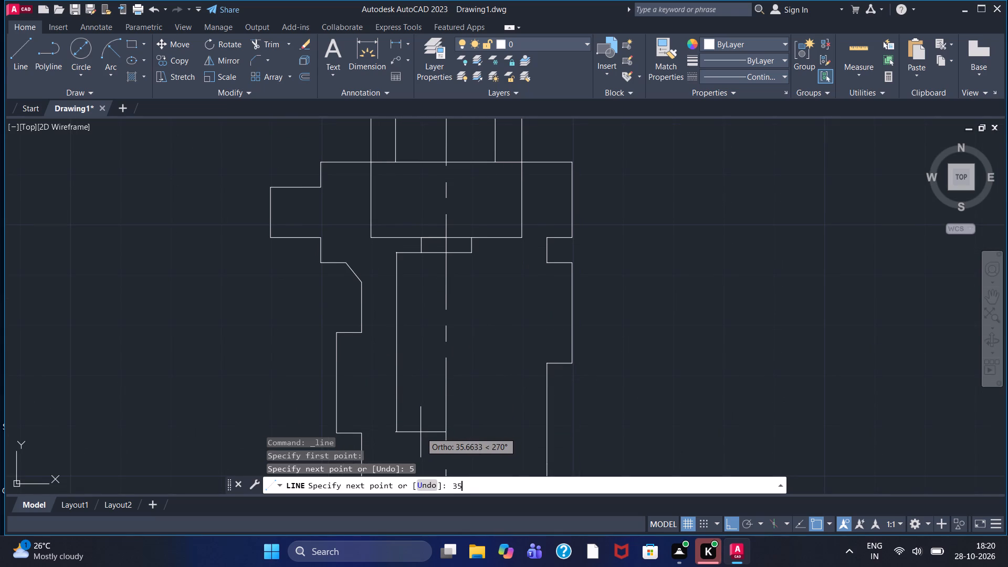
{"action": "key", "text": "Return"}
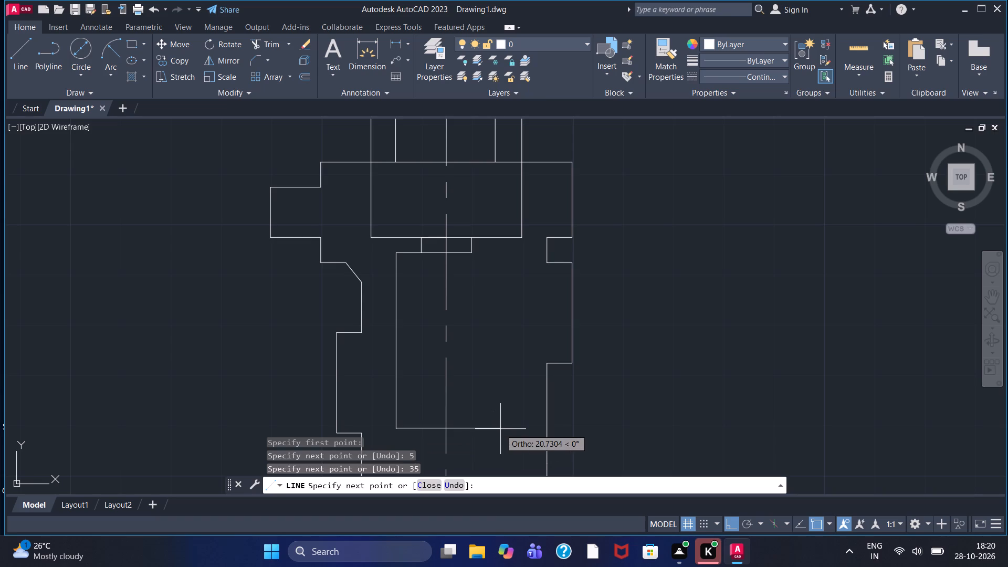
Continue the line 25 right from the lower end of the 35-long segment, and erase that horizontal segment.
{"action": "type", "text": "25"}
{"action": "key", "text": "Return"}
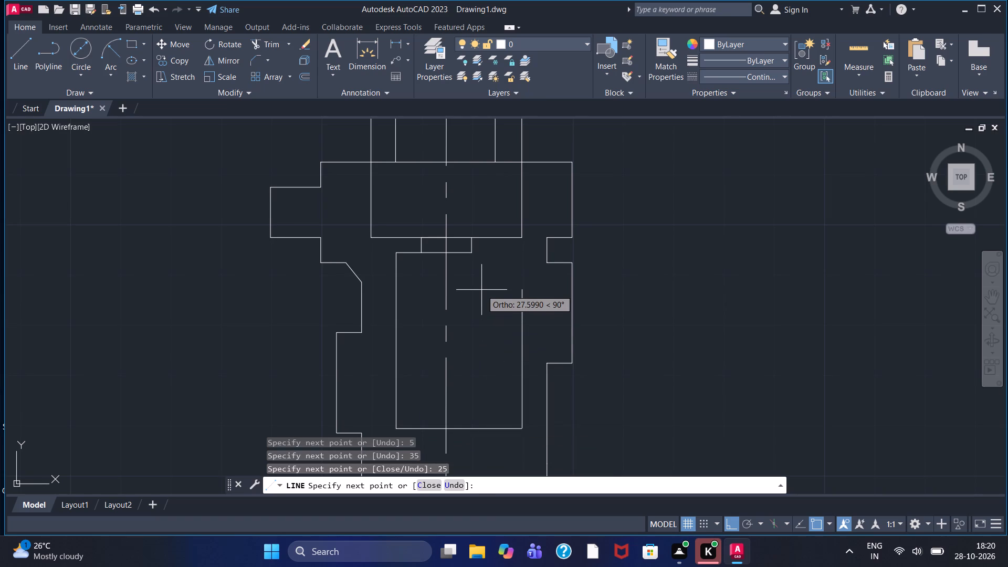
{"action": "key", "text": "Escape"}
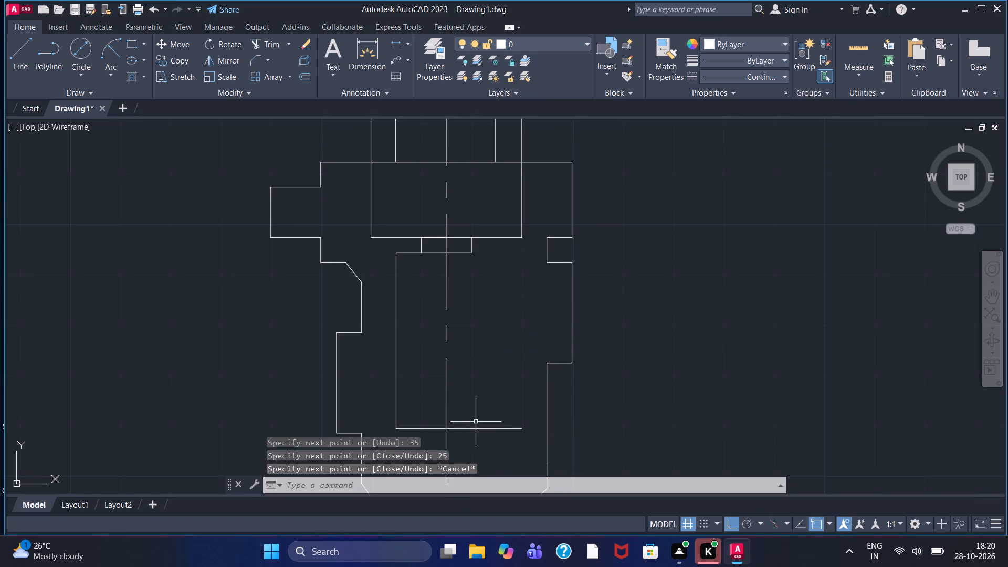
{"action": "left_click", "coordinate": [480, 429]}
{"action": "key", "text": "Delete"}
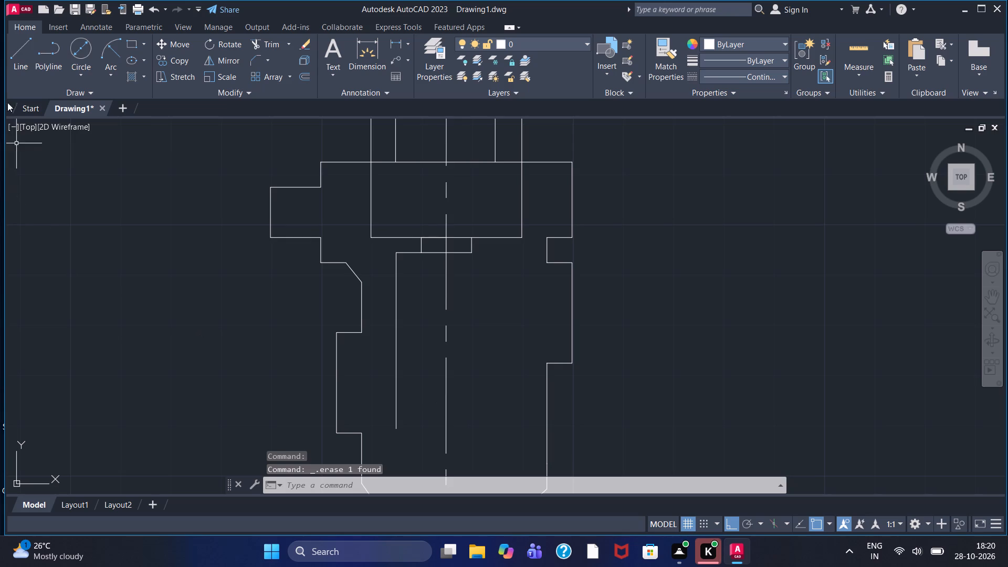
From the lower end of the 35-long segment, draw lines 20 right, 35 up, and back to the small rectangle's bottom-right corner.
{"action": "left_click", "coordinate": [10, 60]}
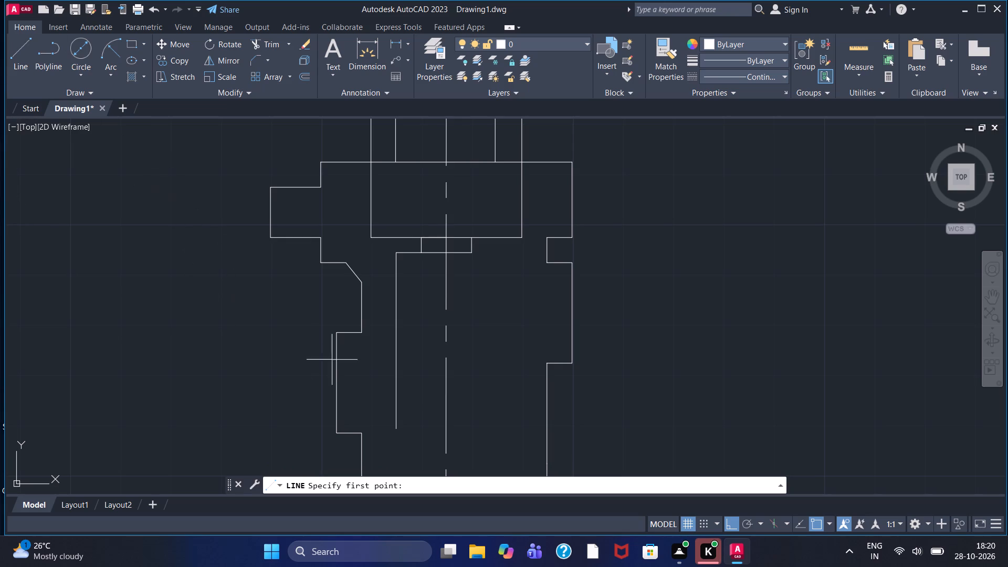
{"action": "left_click", "coordinate": [396, 430]}
{"action": "type", "text": "20"}
{"action": "key", "text": "Return"}
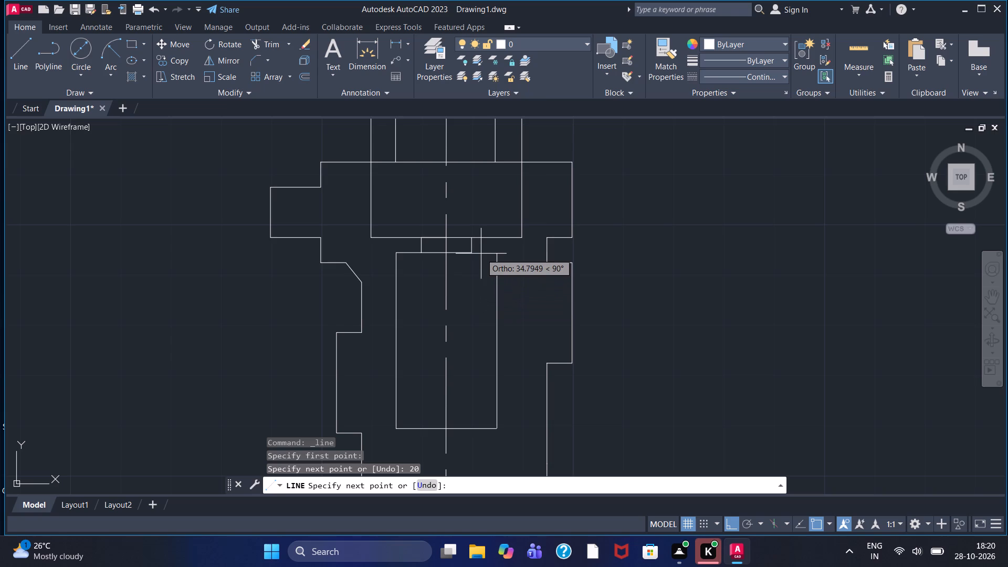
{"action": "type", "text": "35"}
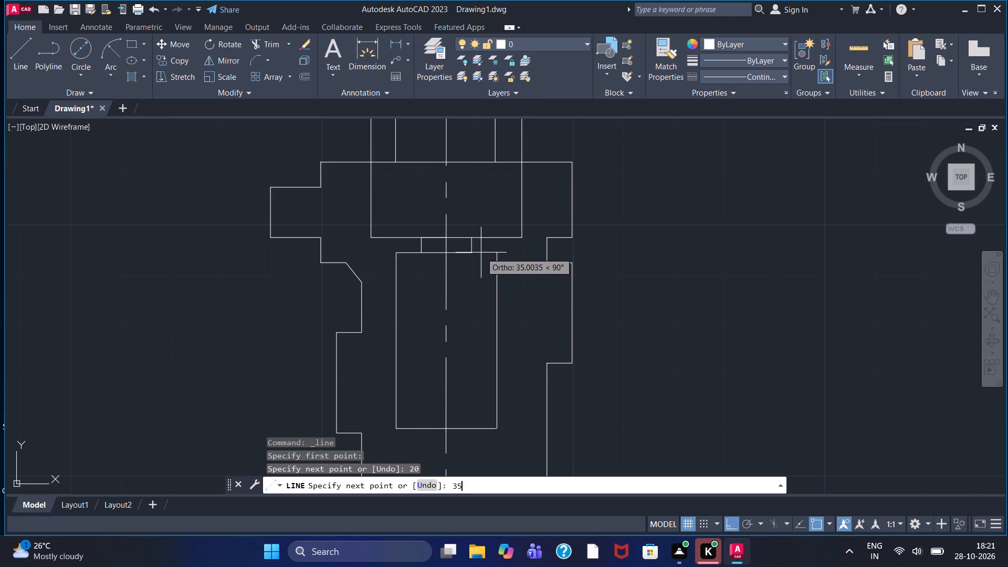
{"action": "key", "text": "Return"}
{"action": "left_click", "coordinate": [468, 252]}
{"action": "key", "text": "Escape"}
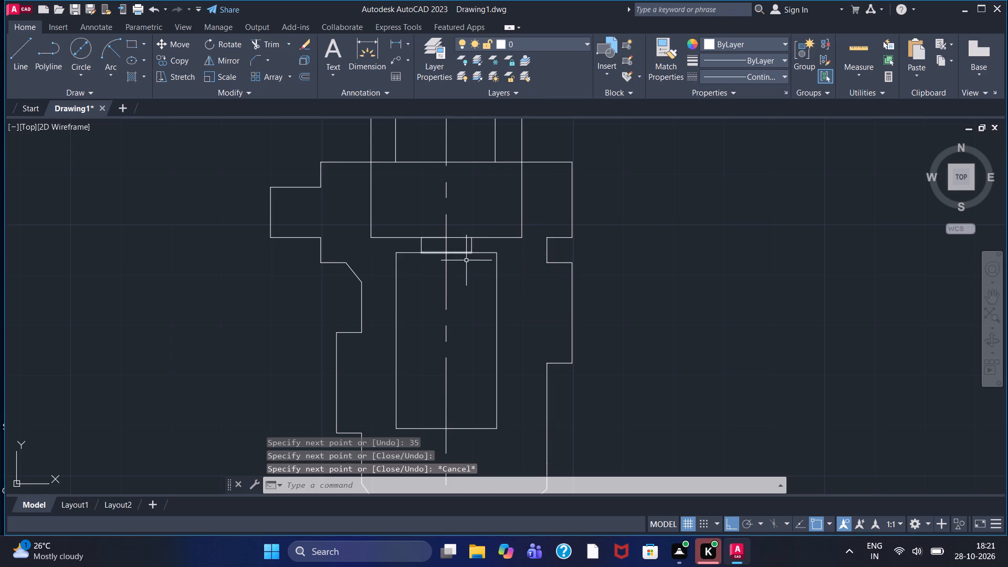
Draw lines from the midpoint of the 20-wide rectangle's bottom edge 5 left and 15 down.
{"action": "middle_click_drag", "start_coordinate": [466, 296], "coordinate": [448, 221]}
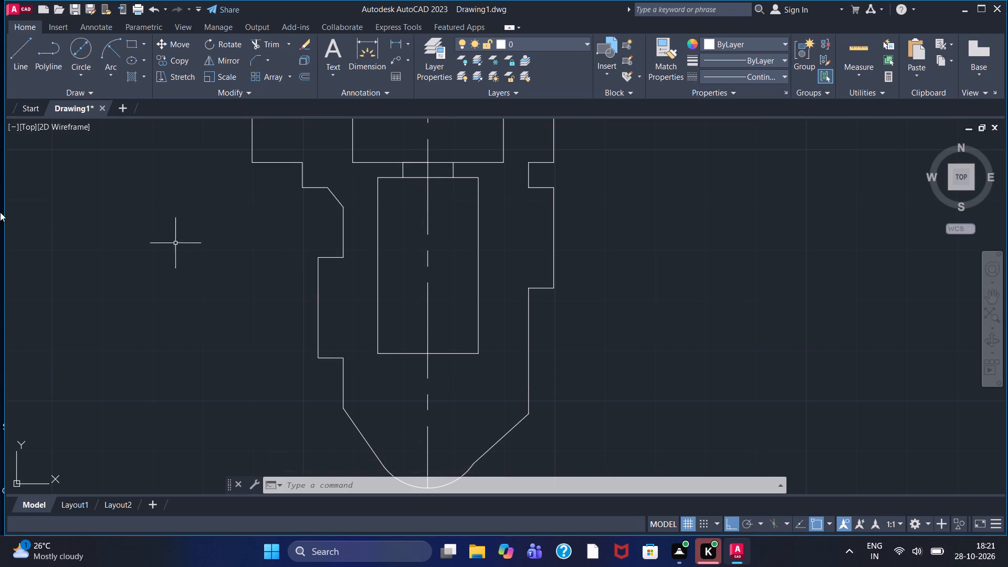
{"action": "left_click", "coordinate": [29, 63]}
{"action": "middle_click_drag", "start_coordinate": [403, 387], "coordinate": [387, 310]}
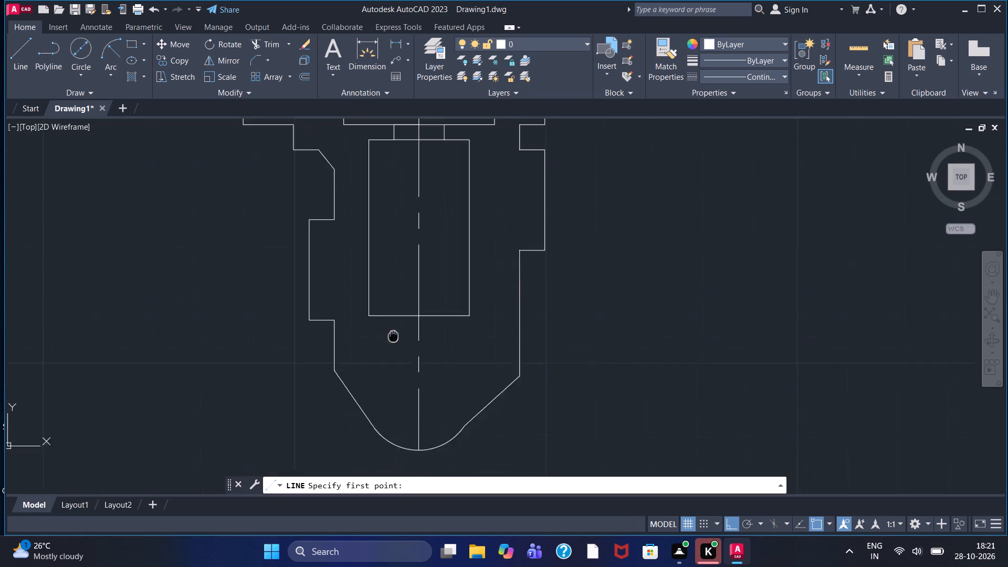
{"action": "middle_click_drag", "start_coordinate": [387, 310], "coordinate": [381, 282]}
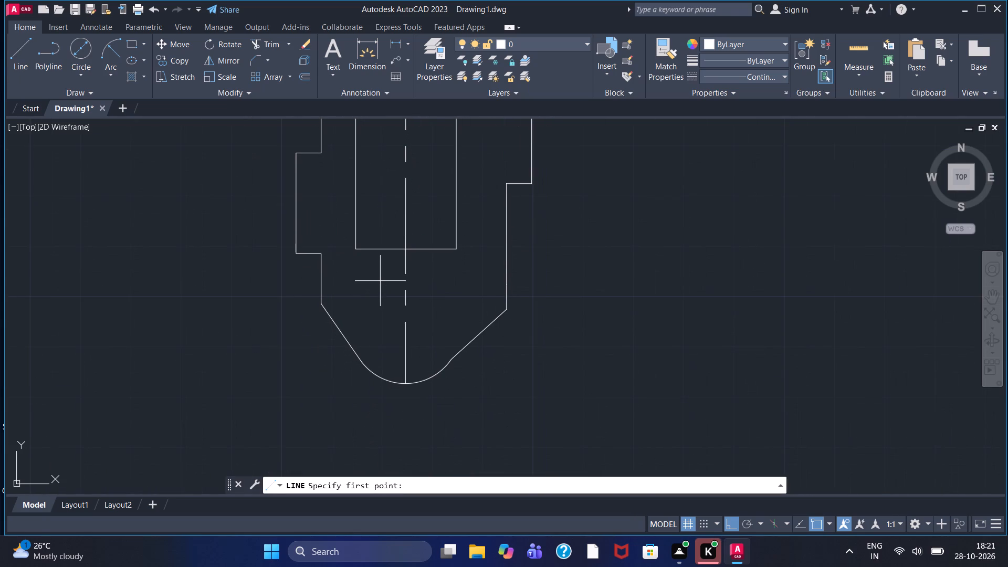
{"action": "left_click", "coordinate": [408, 250]}
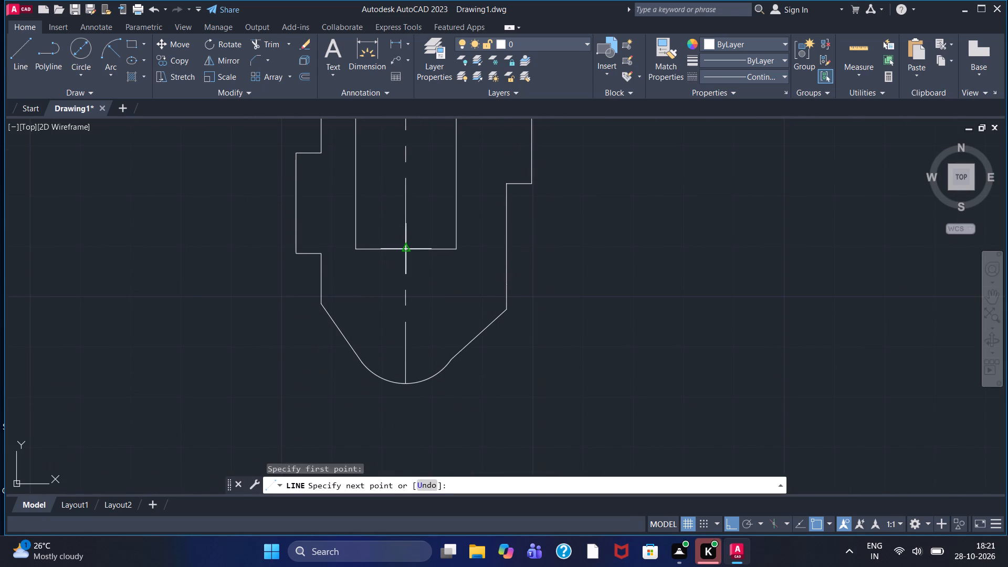
{"action": "key", "text": "5"}
{"action": "key", "text": "Return"}
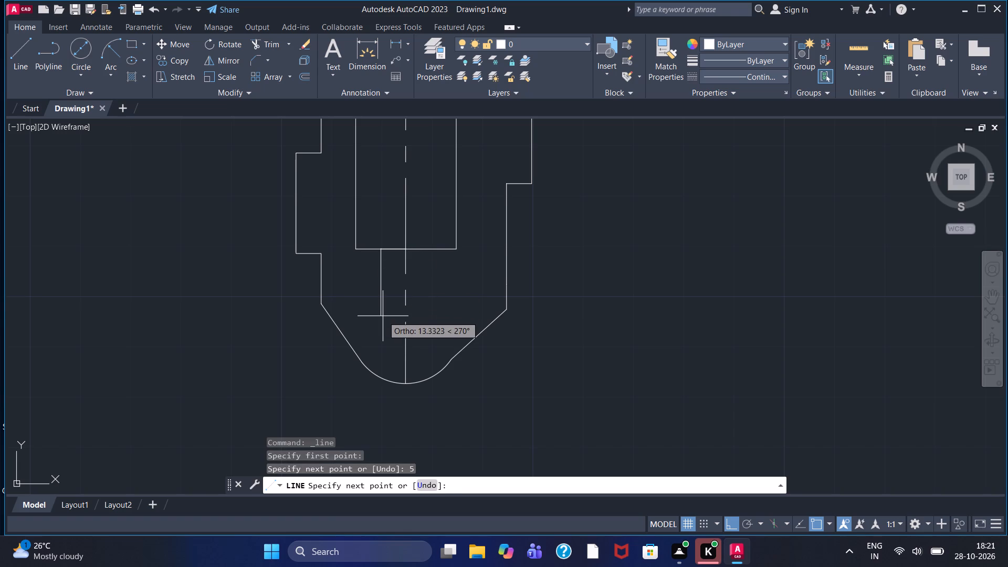
{"action": "type", "text": "15"}
{"action": "key", "text": "Return"}
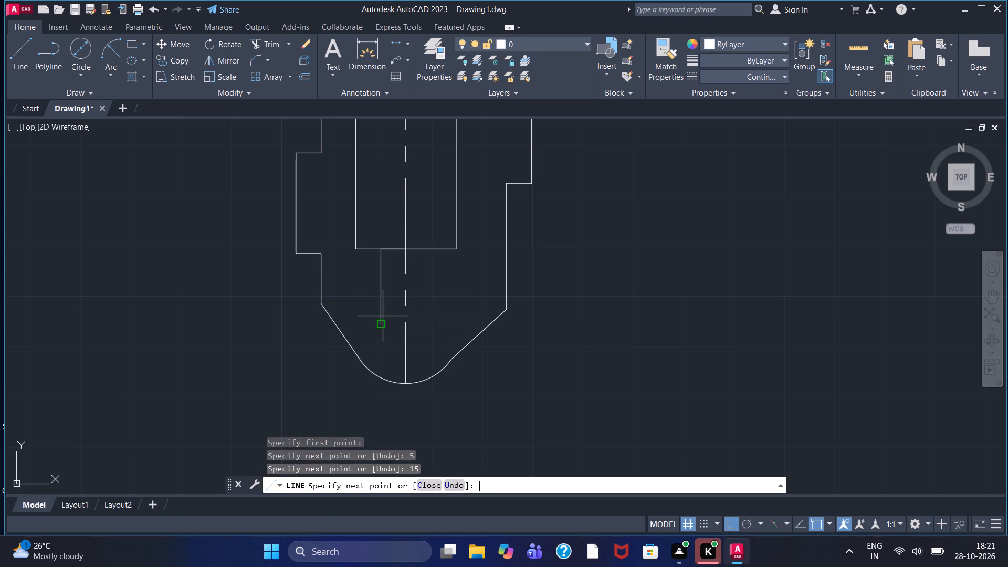
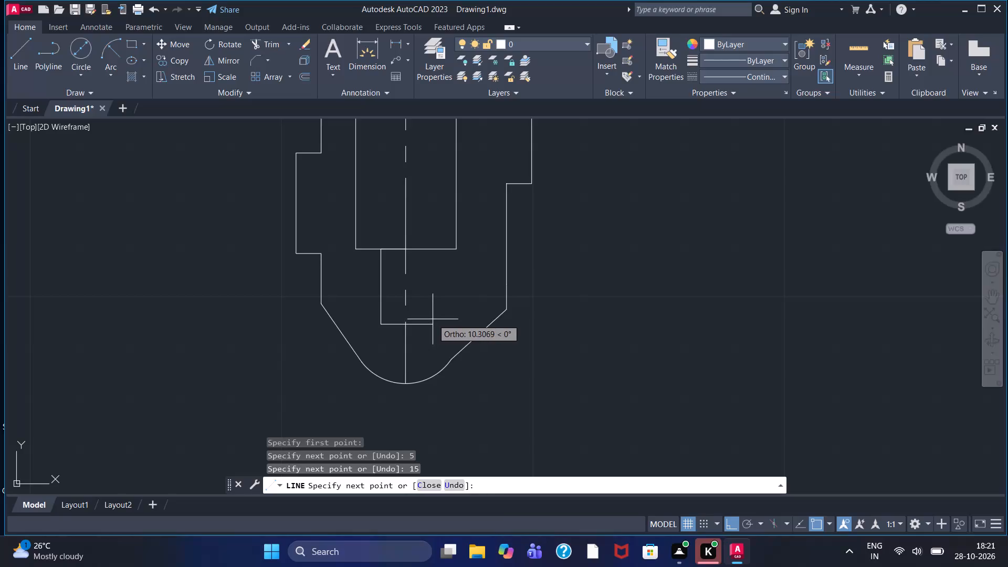
Complete the narrow rectangle below the 20-wide one with lines 10 right and 15 up to its bottom edge.
{"action": "type", "text": "10"}
{"action": "key", "text": "Return"}
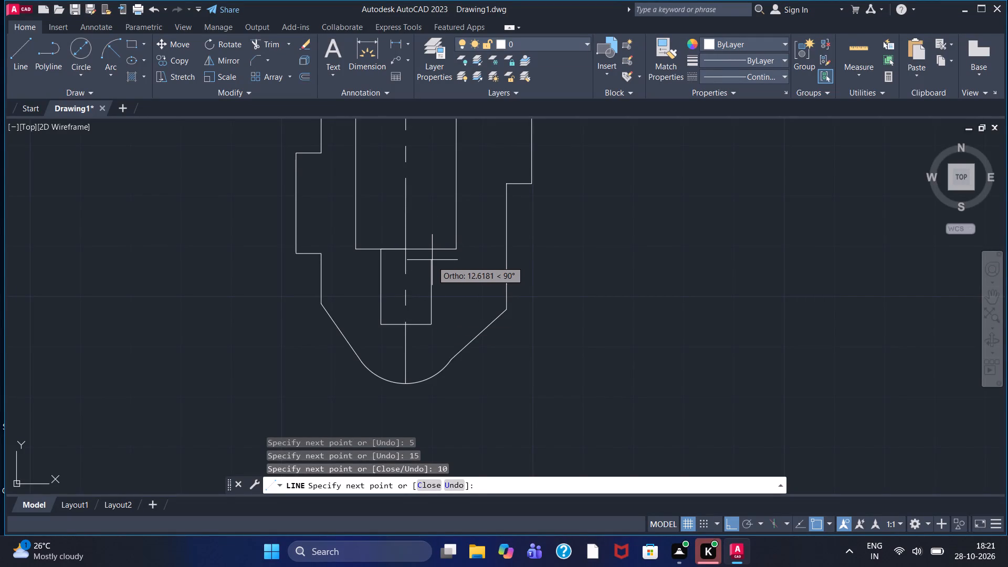
{"action": "type", "text": "15"}
{"action": "key", "text": "Return"}
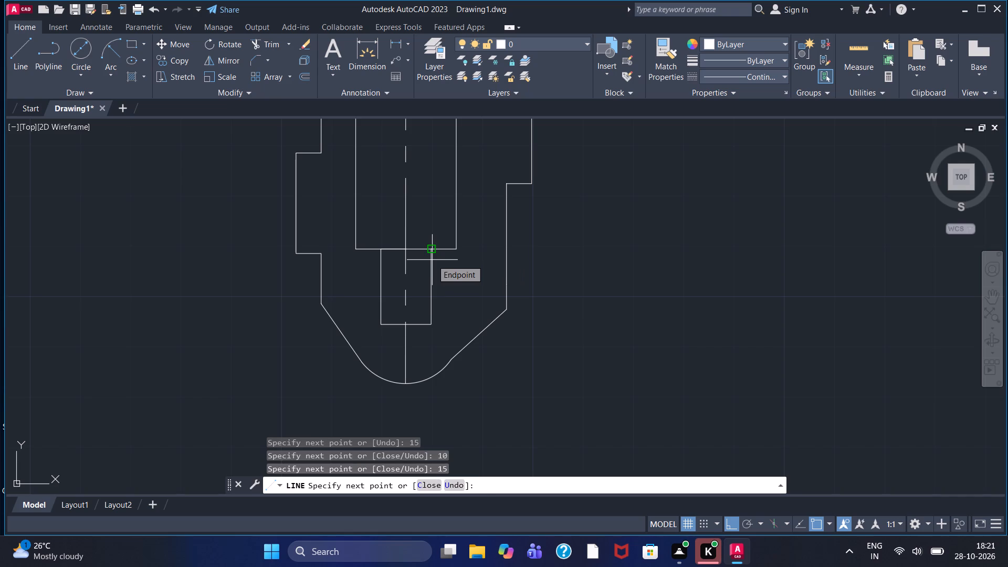
{"action": "key", "text": "Escape"}
Draw a downward-bulging arc of radius about 6.1 between the bottom corners of the 10-wide rectangle.
{"action": "middle_click_drag", "start_coordinate": [422, 314], "coordinate": [418, 260]}
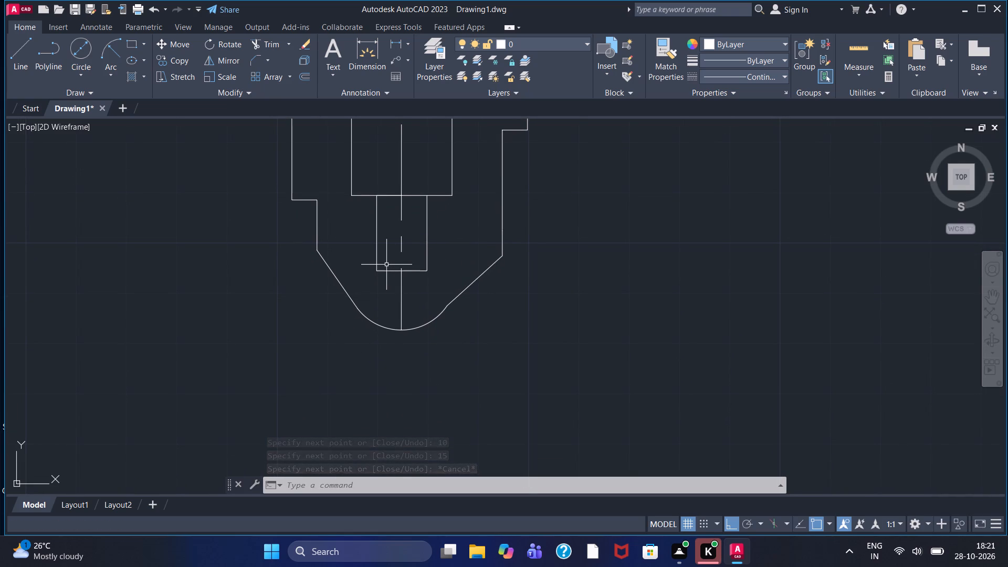
{"action": "left_click", "coordinate": [111, 50]}
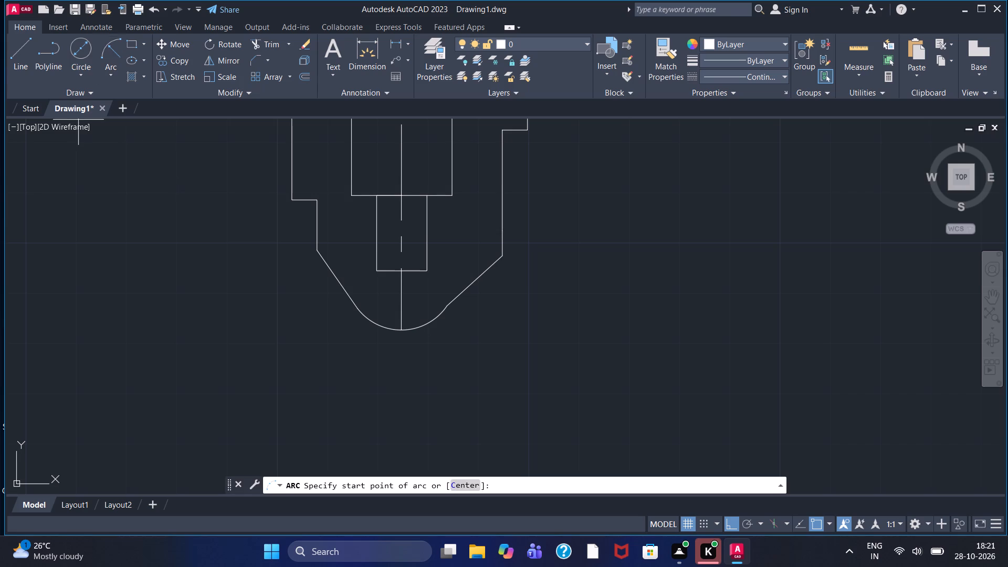
{"action": "left_click", "coordinate": [379, 268]}
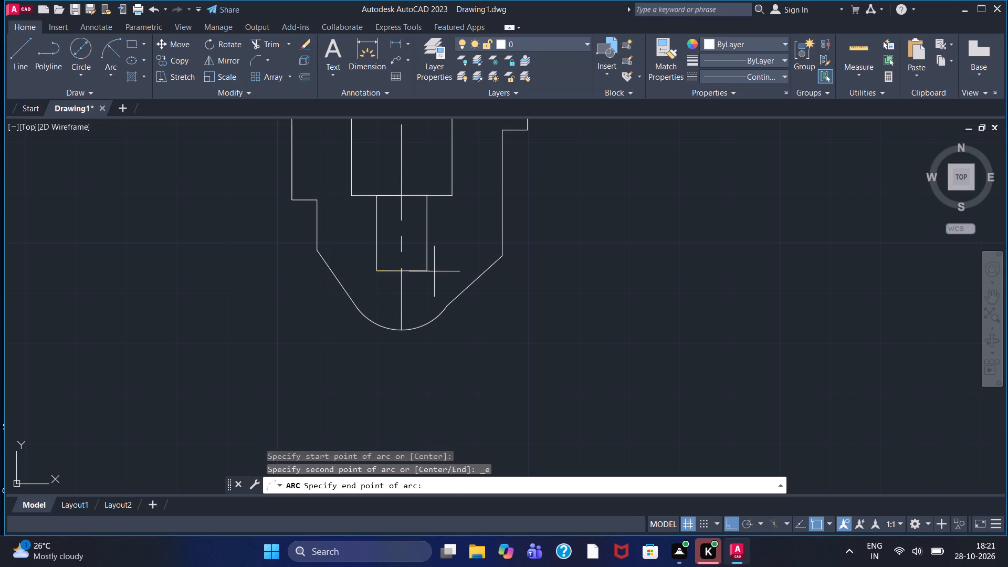
{"action": "left_click", "coordinate": [428, 270]}
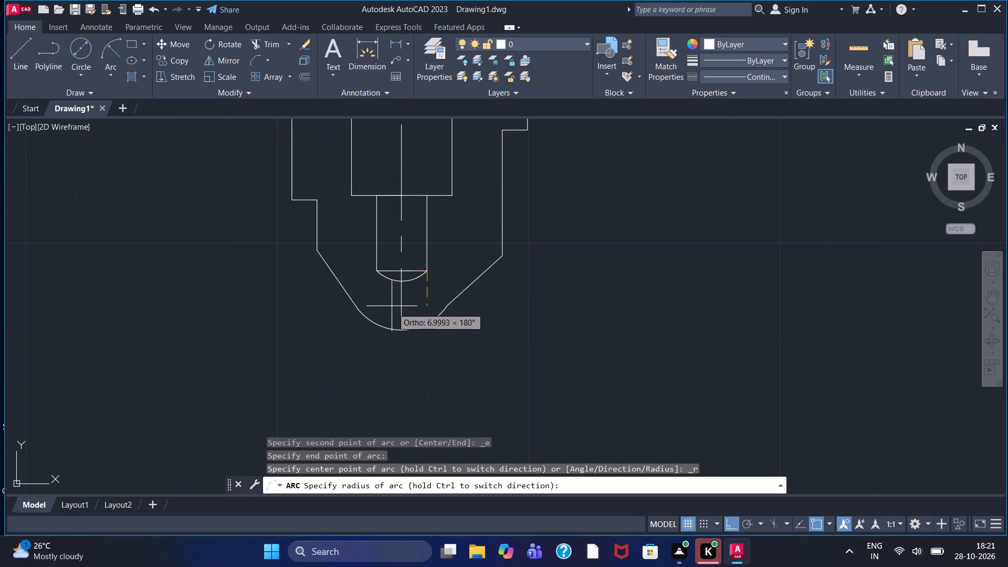
{"action": "left_click", "coordinate": [421, 272]}
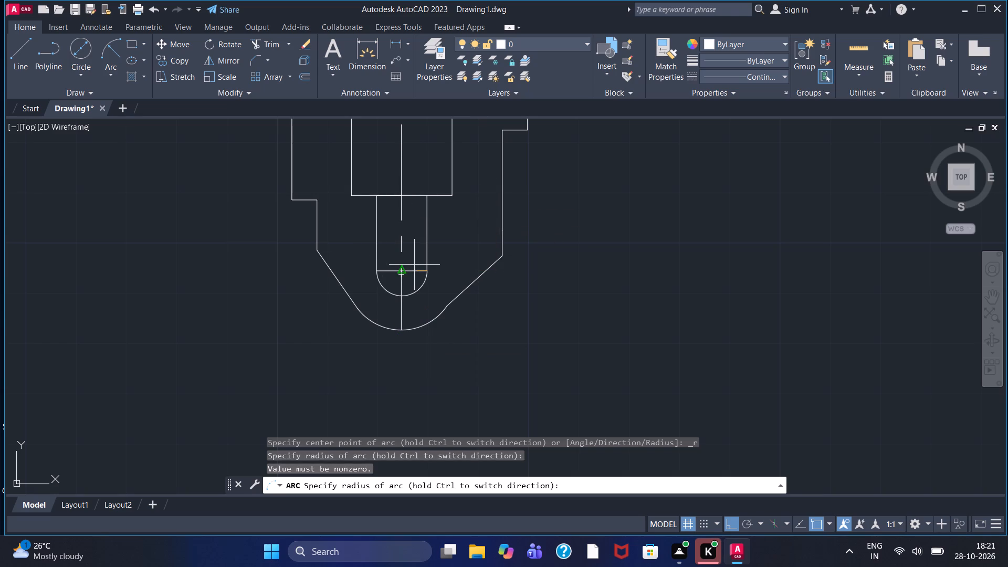
{"action": "left_click", "coordinate": [443, 240]}
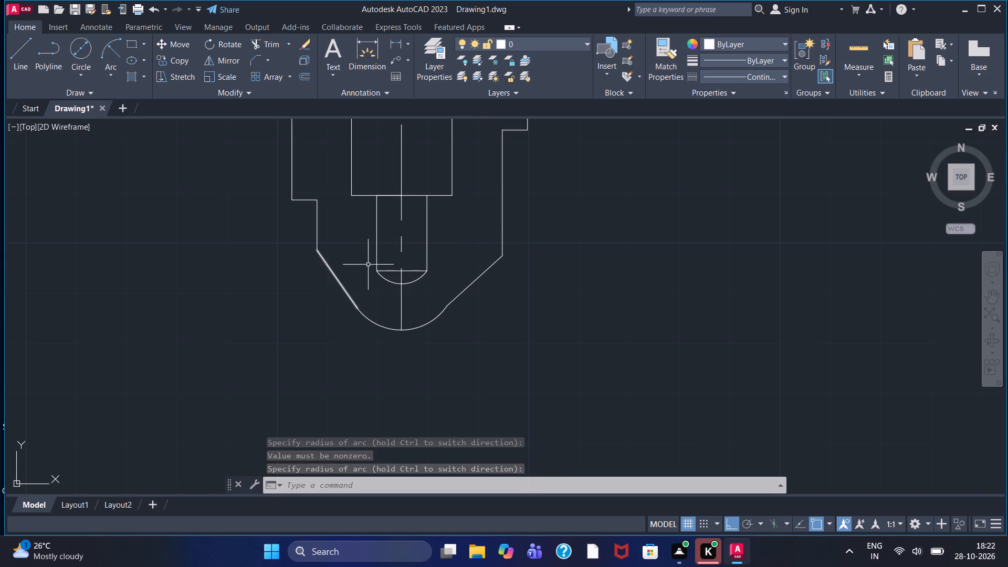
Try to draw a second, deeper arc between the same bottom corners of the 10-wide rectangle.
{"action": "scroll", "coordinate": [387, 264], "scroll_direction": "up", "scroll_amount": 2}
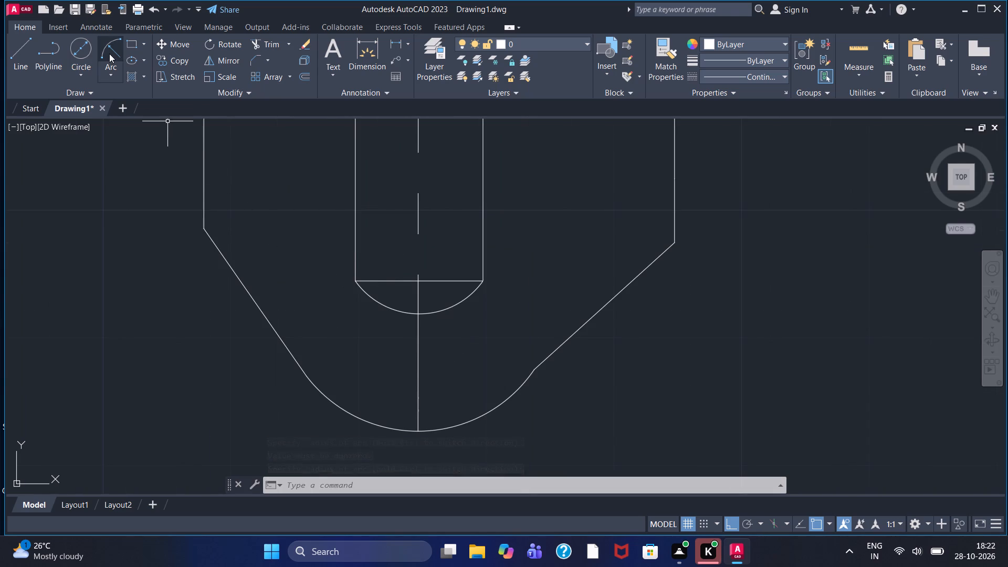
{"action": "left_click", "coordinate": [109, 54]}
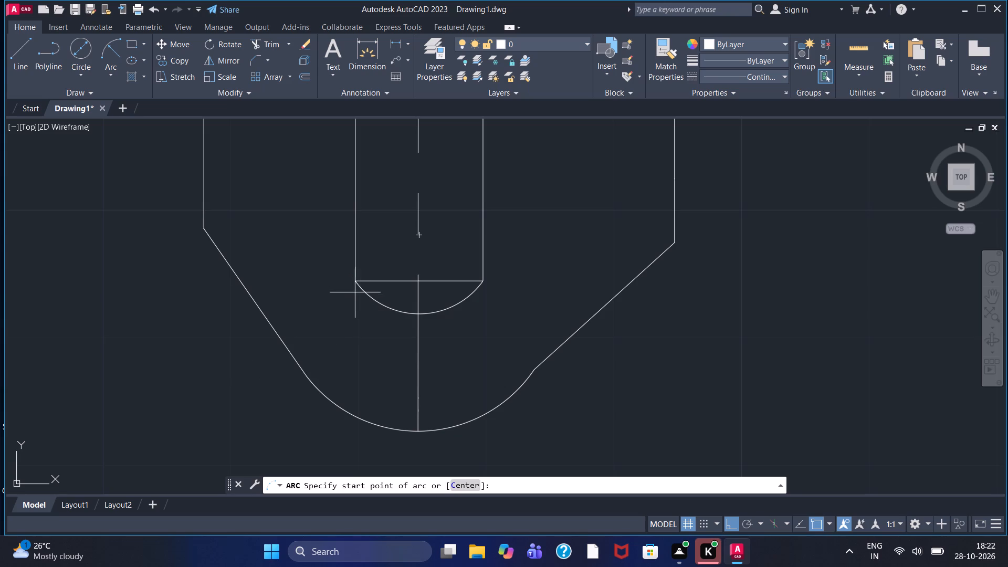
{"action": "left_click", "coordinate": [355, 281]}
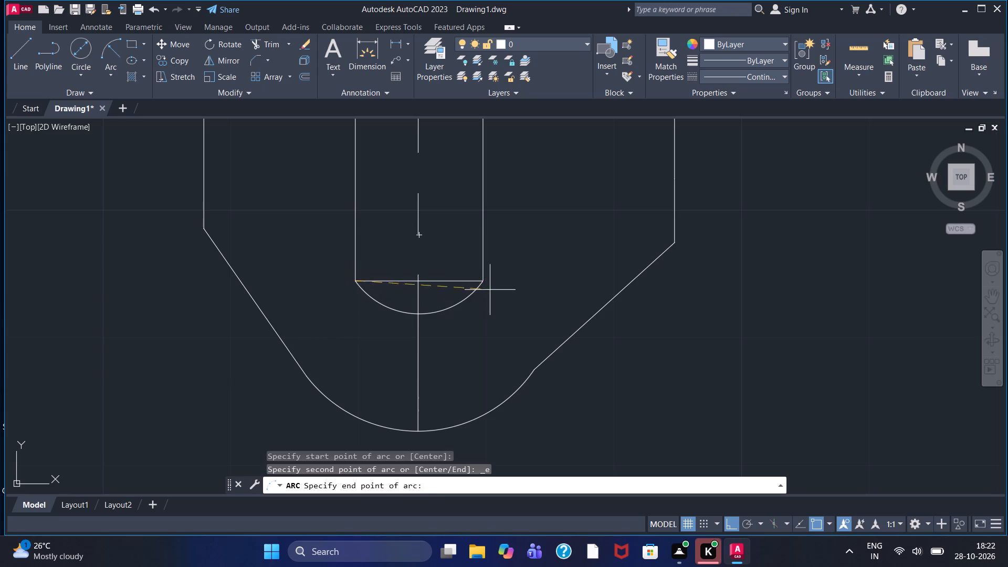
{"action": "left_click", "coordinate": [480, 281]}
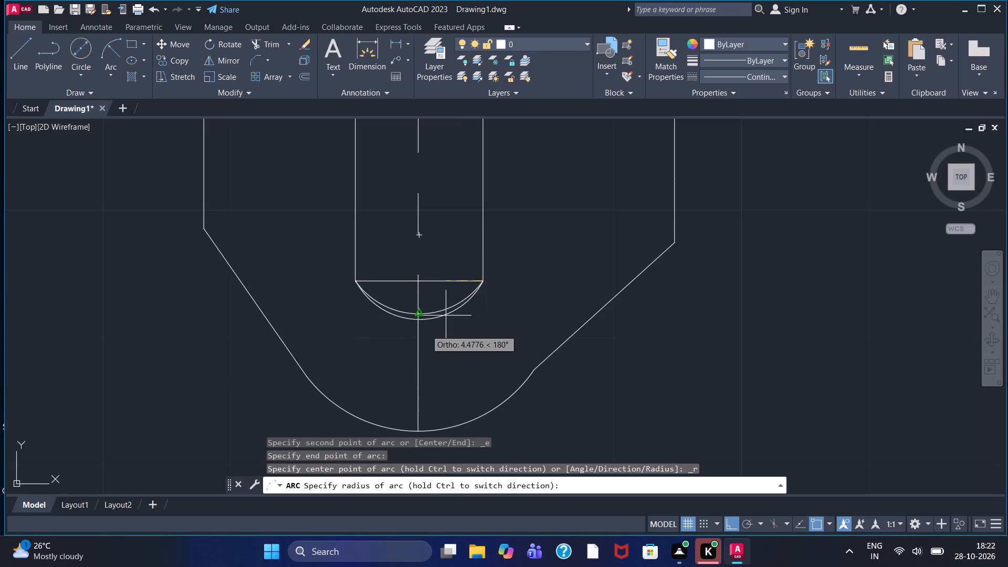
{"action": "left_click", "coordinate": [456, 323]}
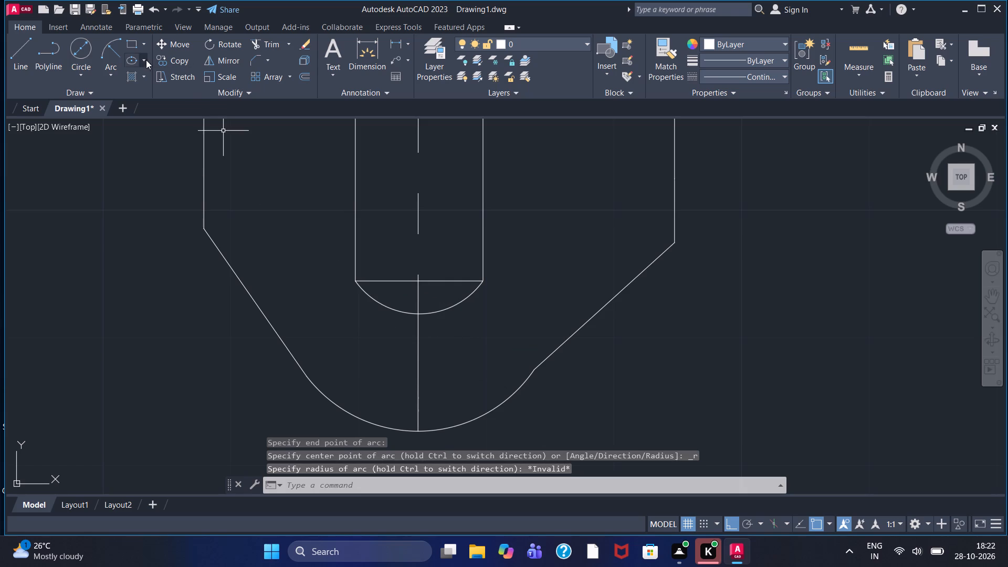
Draw a second, deeper arc of radius about 5.3 between the bottom corners of the 10-wide rectangle.
{"action": "left_click", "coordinate": [113, 55]}
{"action": "left_click", "coordinate": [359, 280]}
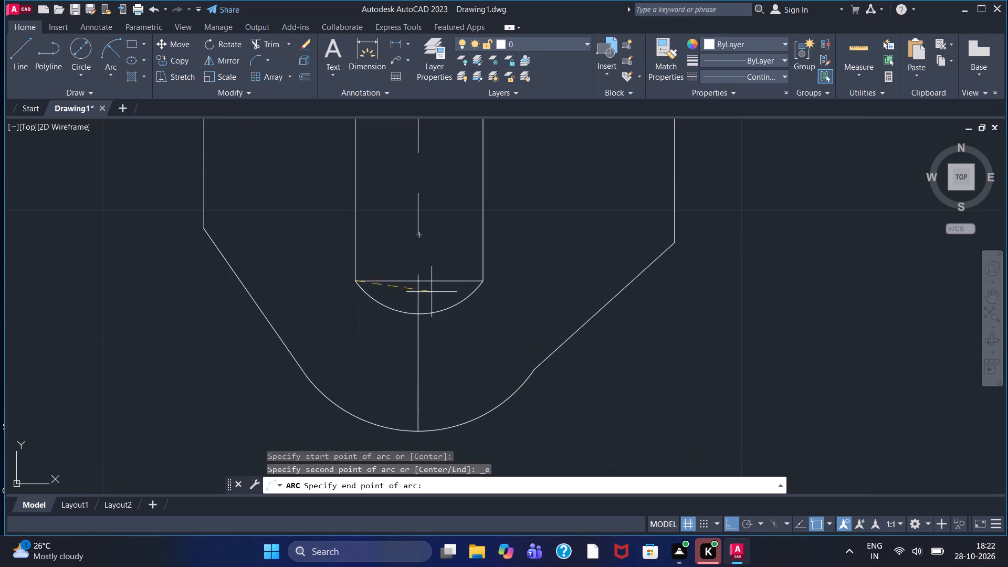
{"action": "left_click", "coordinate": [482, 281]}
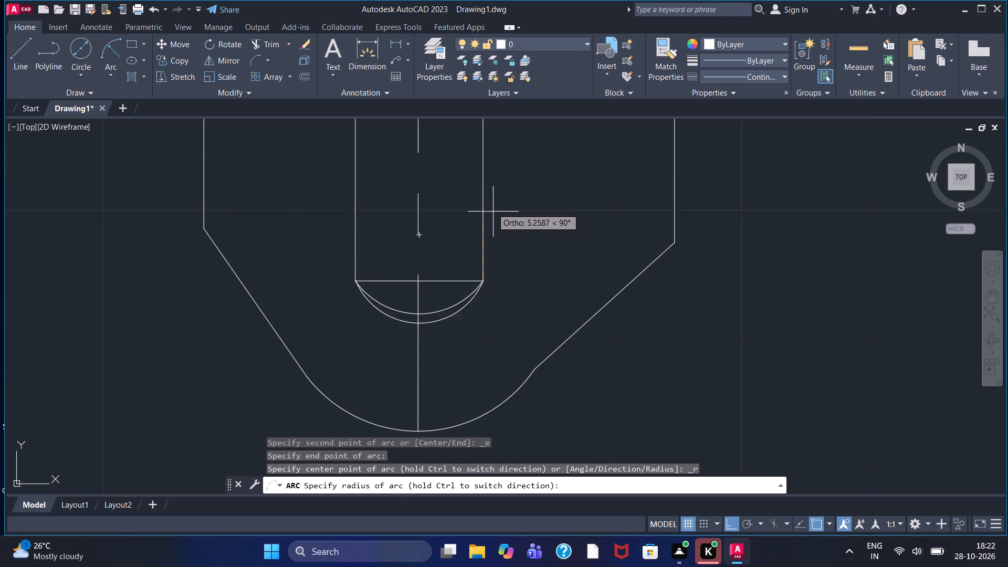
{"action": "left_click", "coordinate": [493, 213]}
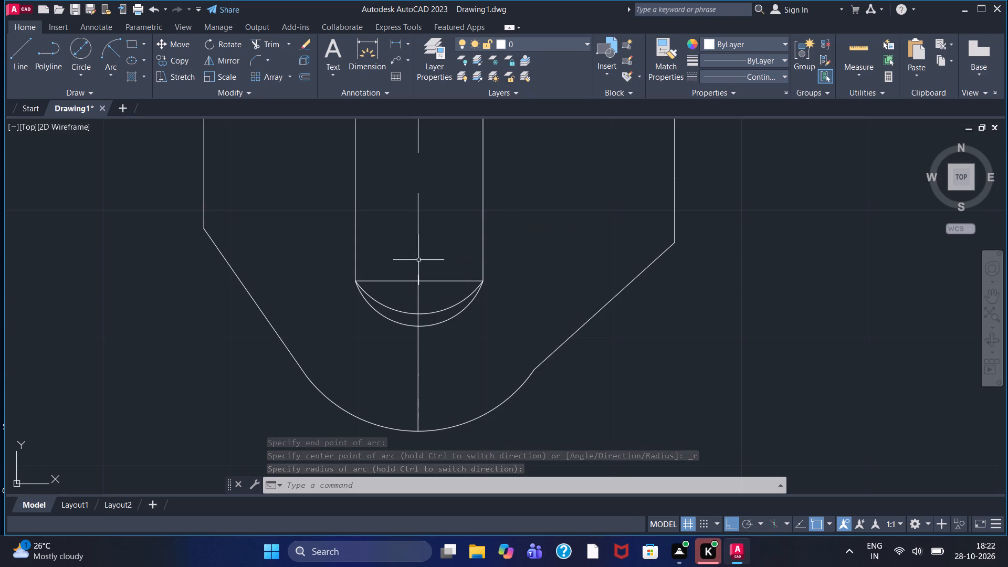
Draw two horizontal lines from the shallower arc's midpoint, extending left and right past the outer tapered edges.
{"action": "middle_click_drag", "start_coordinate": [337, 237], "coordinate": [369, 295]}
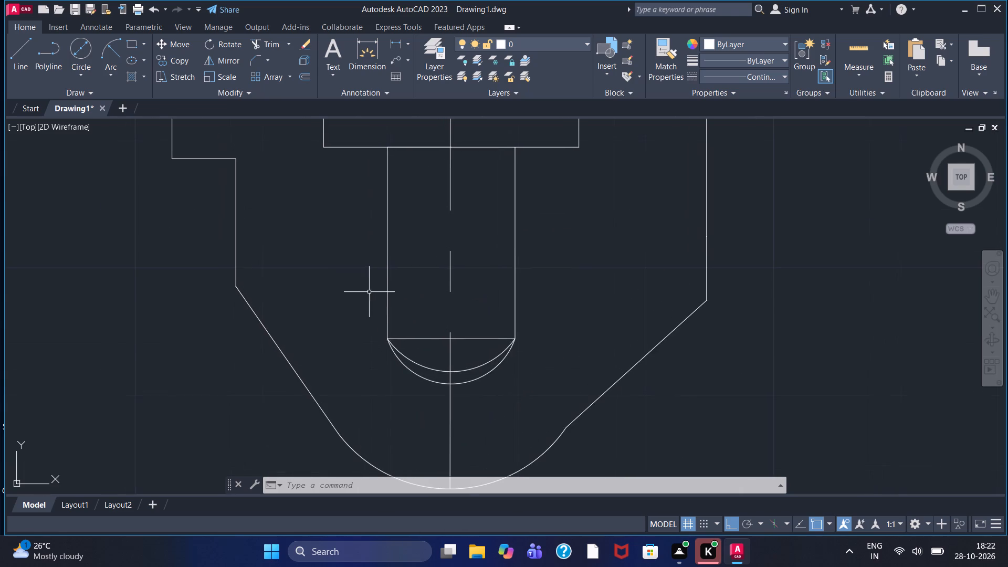
{"action": "left_click", "coordinate": [26, 62]}
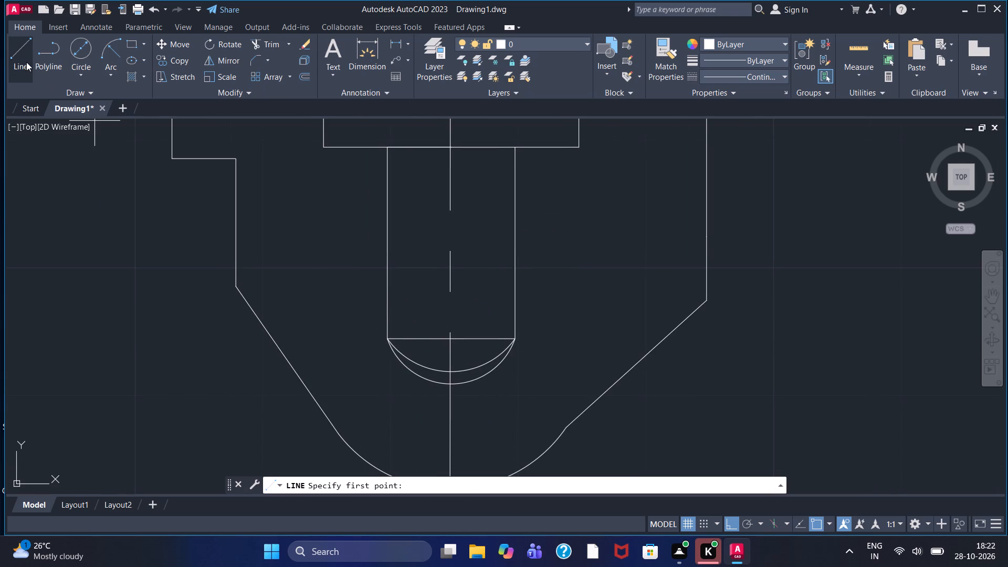
{"action": "left_click", "coordinate": [447, 372]}
{"action": "left_click_drag", "start_coordinate": [447, 372], "coordinate": [438, 372]}
{"action": "left_click", "coordinate": [238, 367]}
{"action": "key", "text": "Escape"}
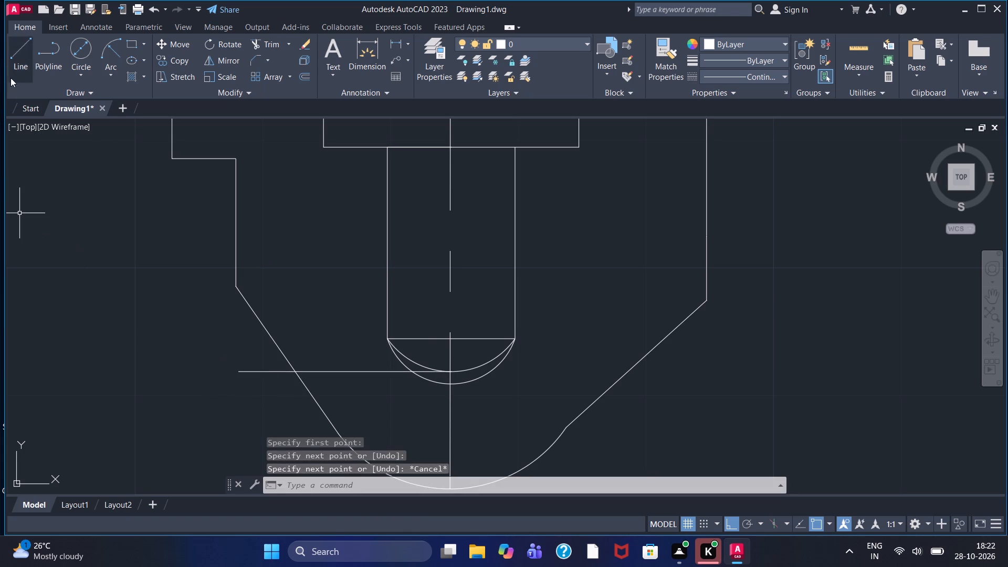
{"action": "left_click", "coordinate": [21, 57]}
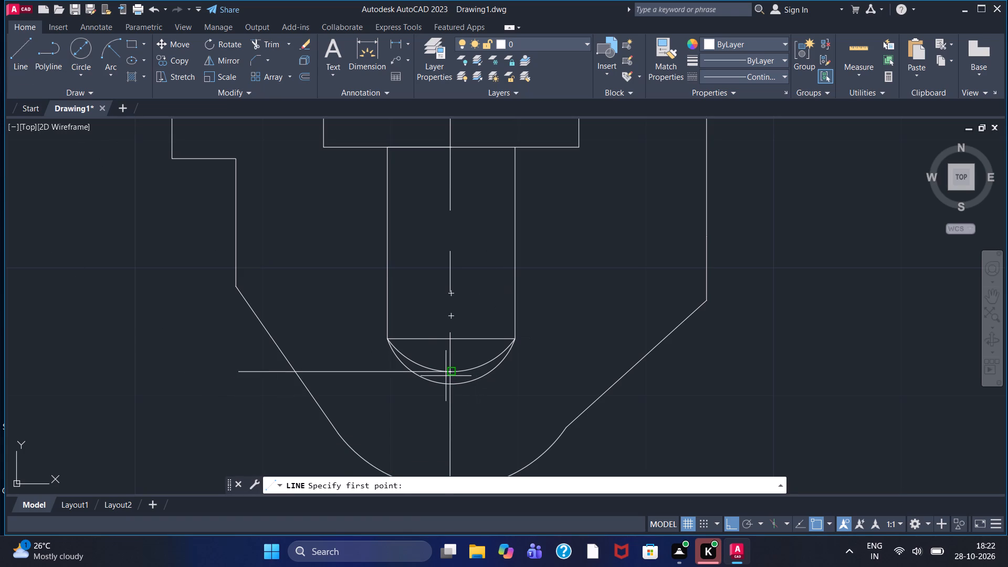
{"action": "left_click", "coordinate": [446, 376]}
{"action": "left_click", "coordinate": [659, 383]}
{"action": "key", "text": "Escape"}
Offset both outer tapered edges slightly inward using the Through option.
{"action": "middle_click_drag", "start_coordinate": [612, 372], "coordinate": [610, 370]}
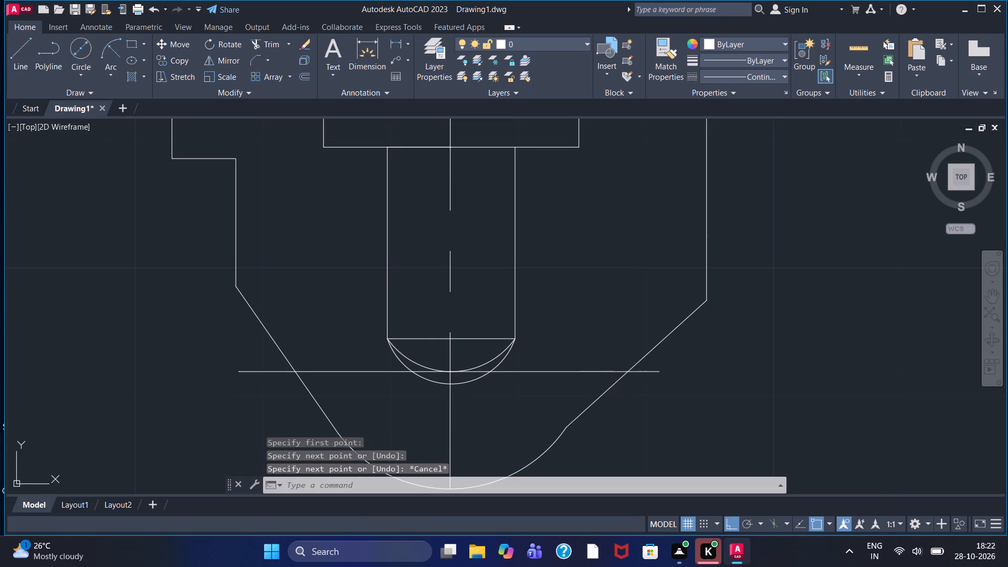
{"action": "middle_click_drag", "start_coordinate": [610, 370], "coordinate": [586, 335]}
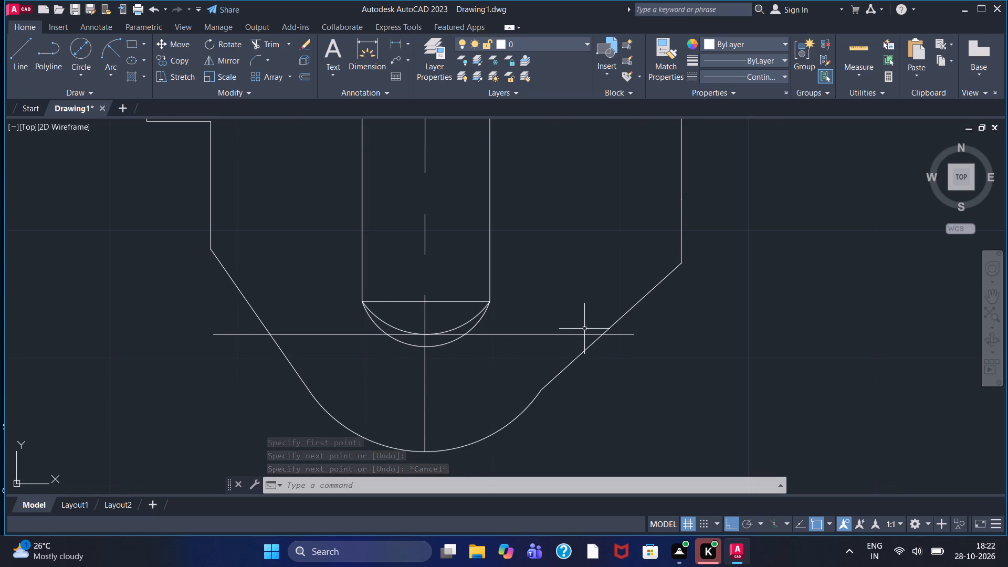
{"action": "left_click", "coordinate": [306, 75]}
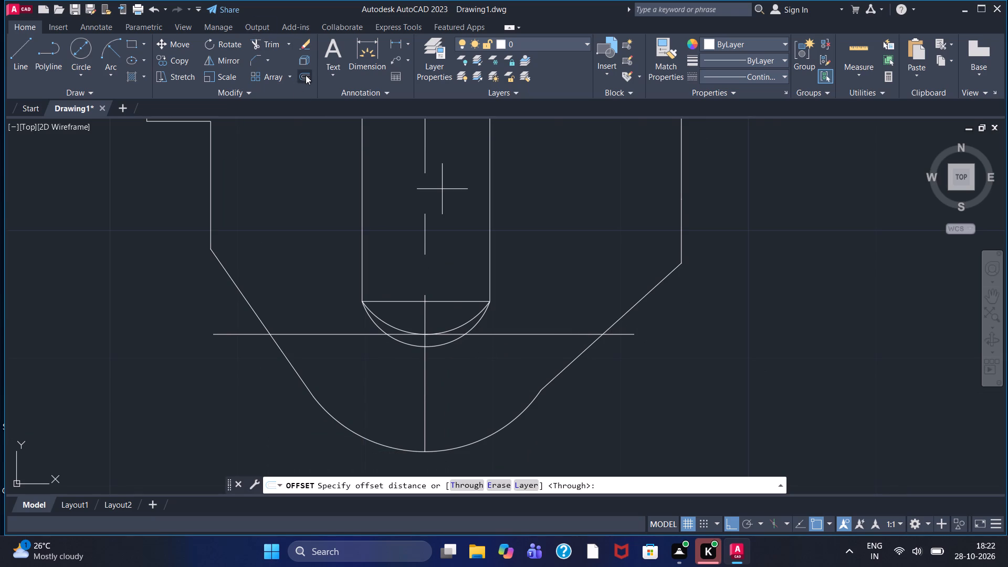
{"action": "left_click", "coordinate": [469, 484]}
{"action": "left_click", "coordinate": [583, 354]}
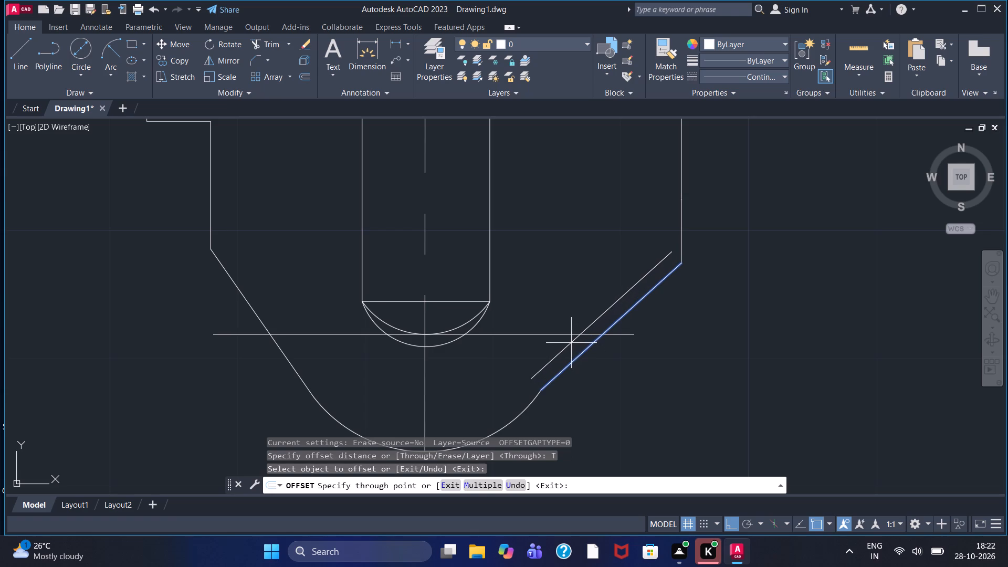
{"action": "left_click", "coordinate": [571, 343]}
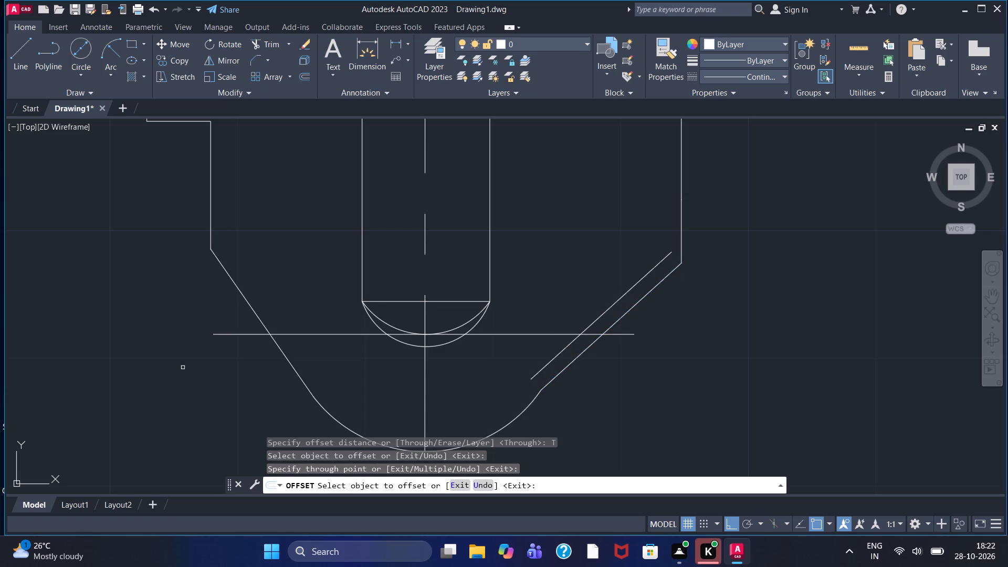
{"action": "left_click", "coordinate": [282, 349]}
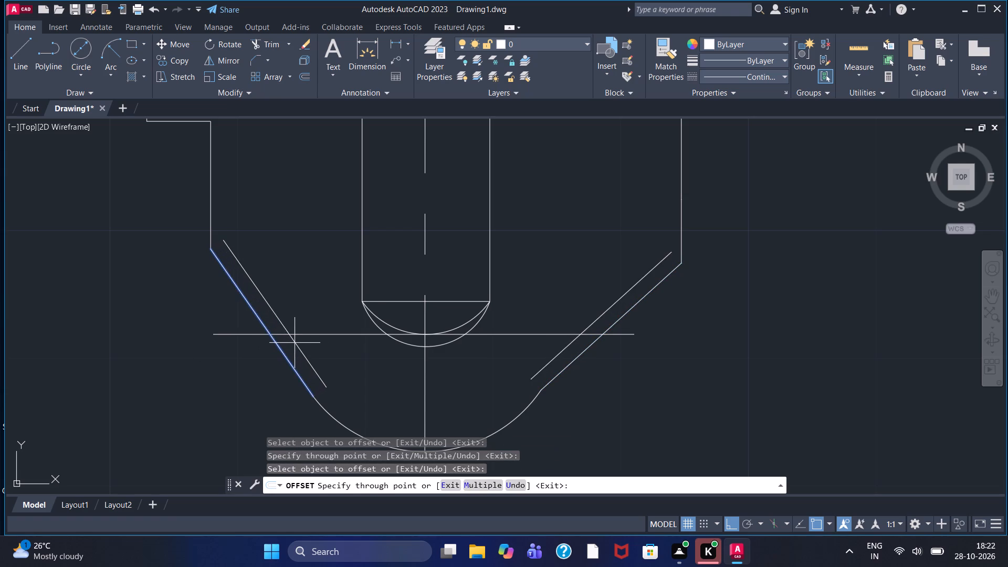
{"action": "left_click", "coordinate": [295, 343]}
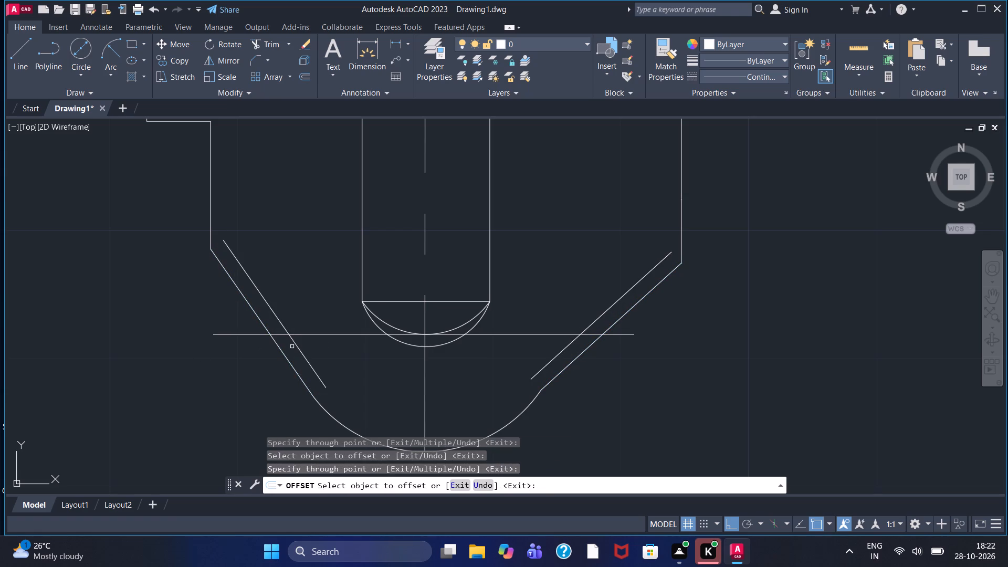
Trim the horizontal line ends beyond the outer tapered edges and the offset line portions below the horizontal line.
{"action": "left_click", "coordinate": [266, 37]}
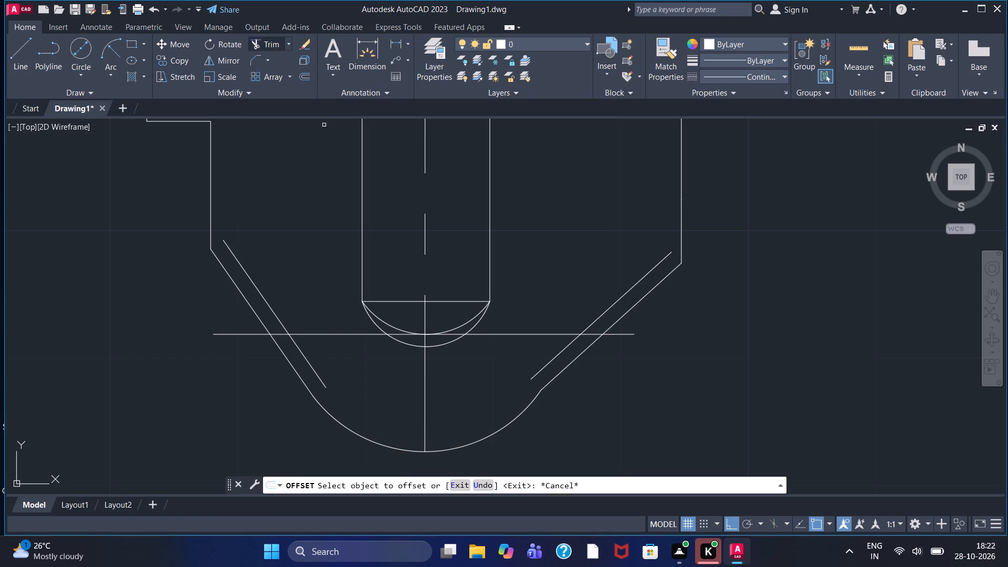
{"action": "left_click", "coordinate": [228, 335]}
{"action": "left_click", "coordinate": [299, 347]}
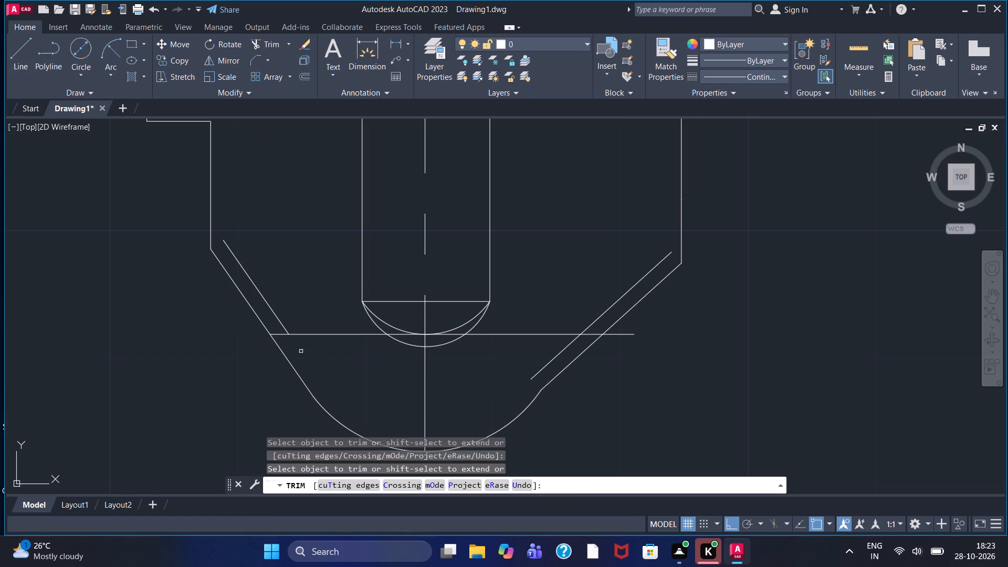
{"action": "left_click", "coordinate": [559, 353]}
{"action": "left_click", "coordinate": [626, 336]}
{"action": "scroll", "coordinate": [626, 336], "scroll_direction": "down", "scroll_amount": 1}
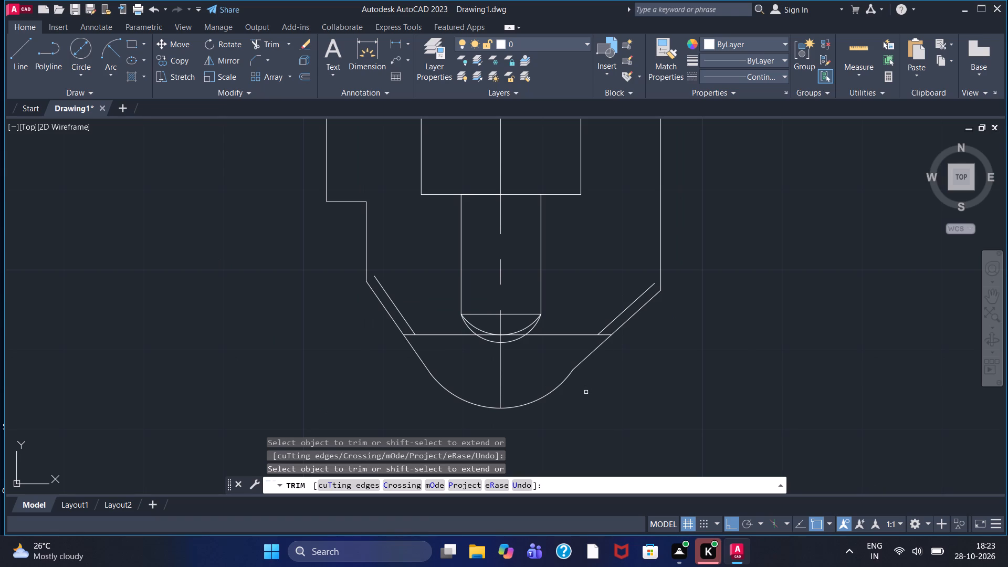
{"action": "scroll", "coordinate": [594, 401], "scroll_direction": "up", "scroll_amount": 1}
{"action": "scroll", "coordinate": [594, 401], "scroll_direction": "down", "scroll_amount": 1}
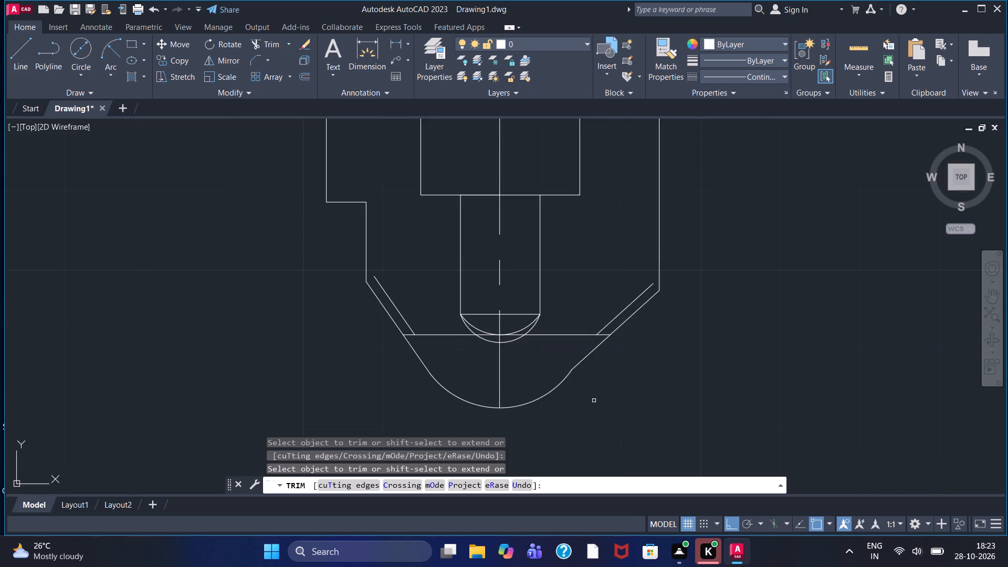
{"action": "middle_click_drag", "start_coordinate": [594, 401], "coordinate": [617, 484]}
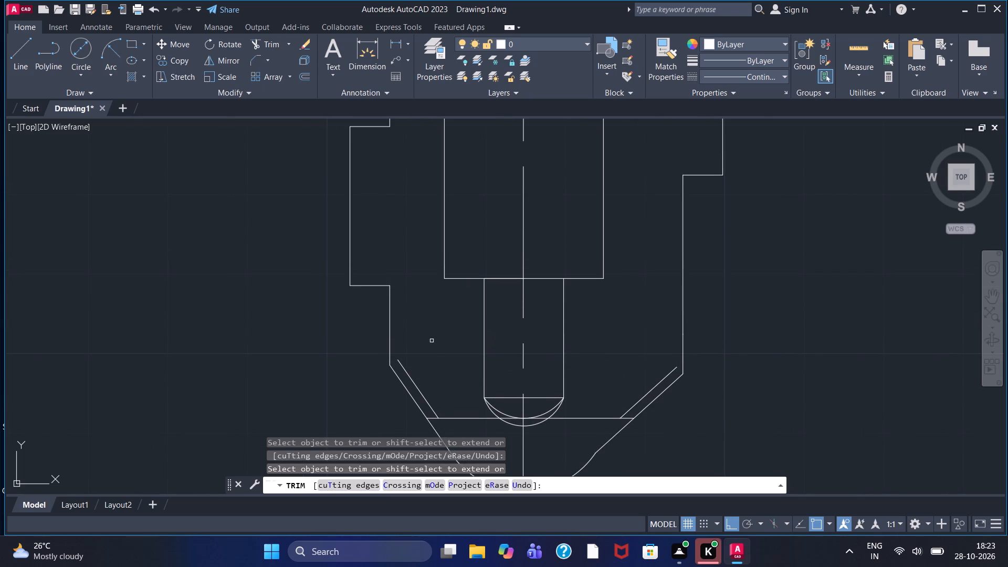
{"action": "key", "text": "Escape"}
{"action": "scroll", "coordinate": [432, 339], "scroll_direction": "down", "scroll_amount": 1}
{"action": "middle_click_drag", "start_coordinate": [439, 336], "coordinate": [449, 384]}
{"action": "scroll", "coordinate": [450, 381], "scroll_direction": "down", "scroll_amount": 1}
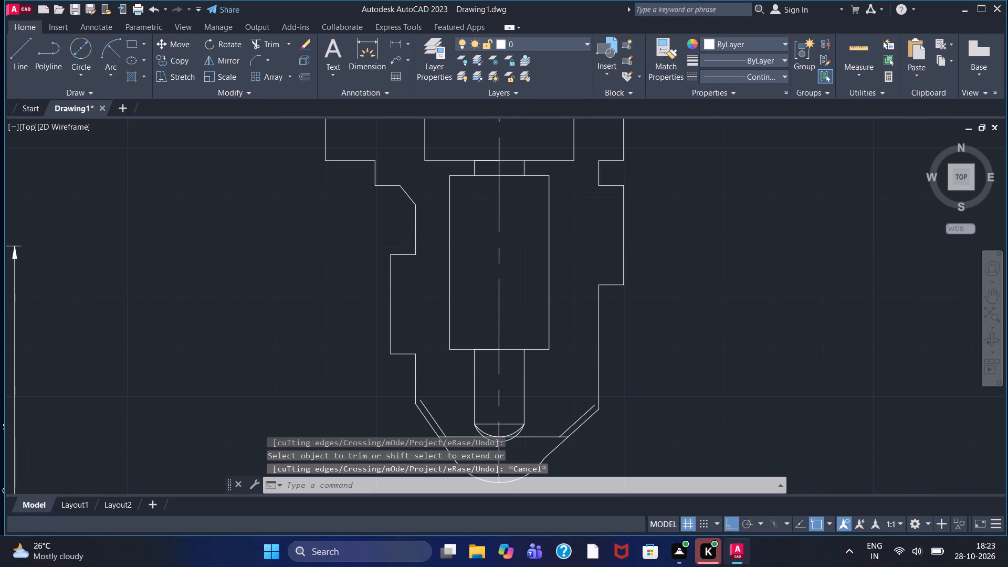
Hatch the third profile's upper tube walls, both sides of the stepped body and both halves of the rounded tip.
{"action": "scroll", "coordinate": [450, 381], "scroll_direction": "down", "scroll_amount": 1}
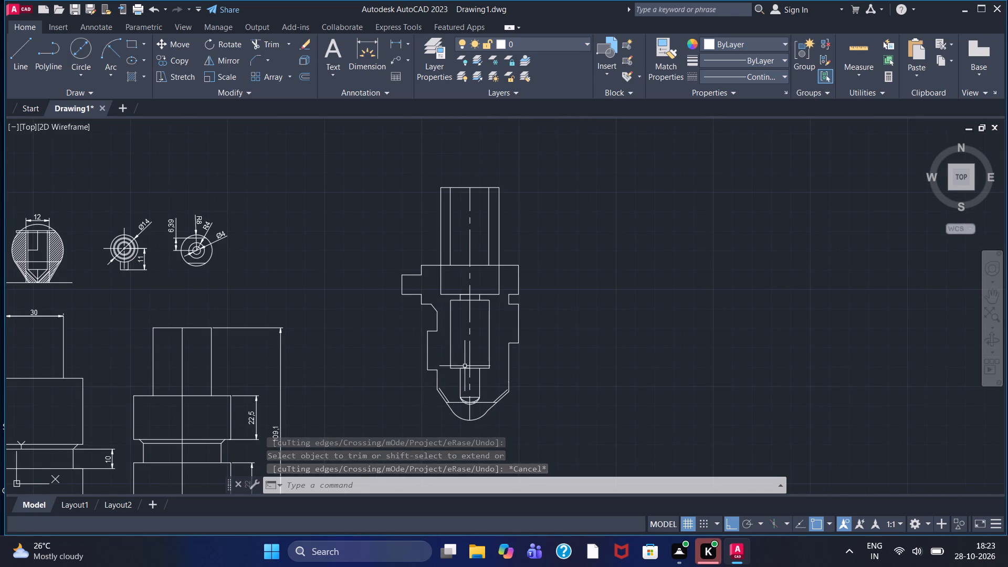
{"action": "middle_click_drag", "start_coordinate": [465, 366], "coordinate": [533, 339]}
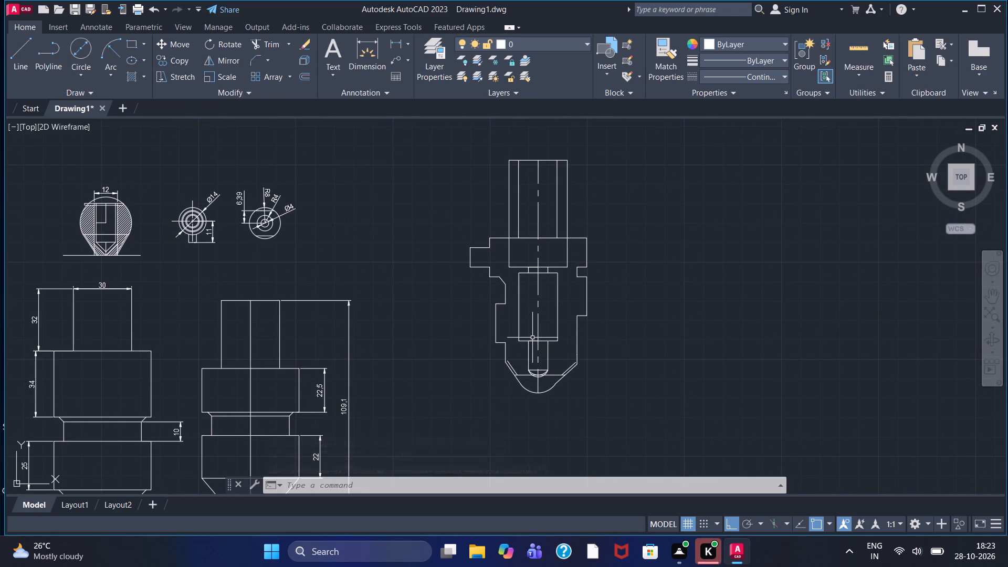
{"action": "left_click", "coordinate": [129, 75]}
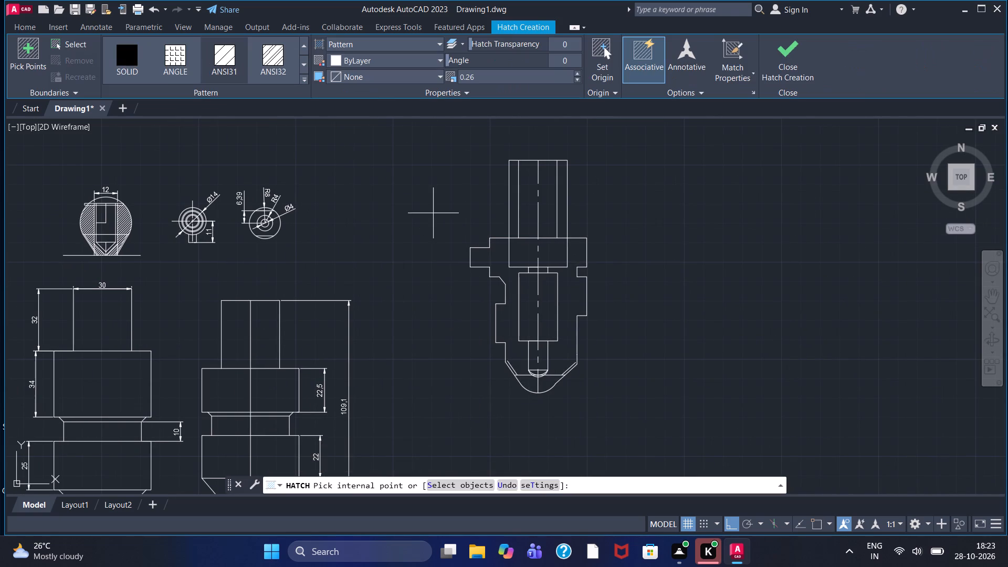
{"action": "left_click", "coordinate": [513, 198]}
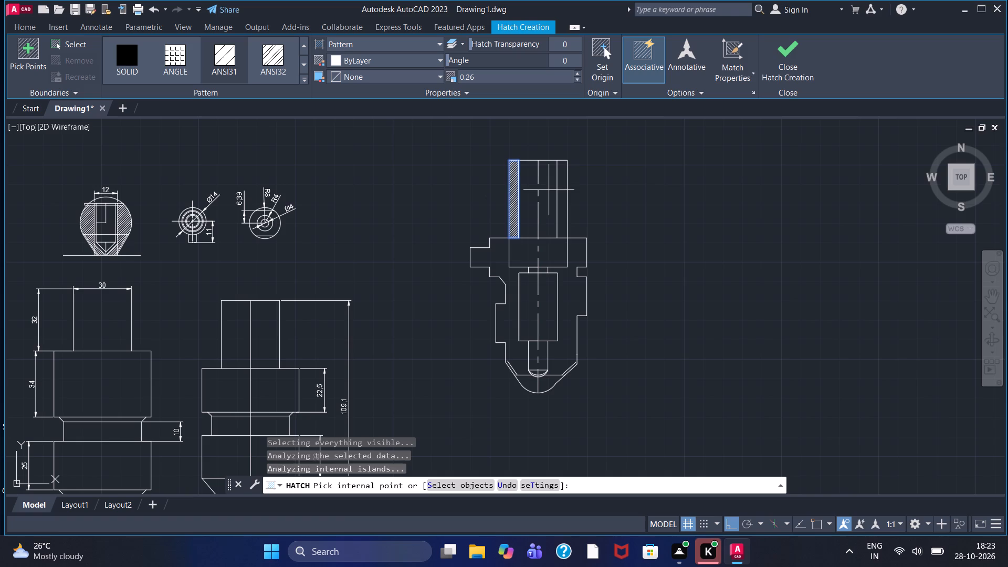
{"action": "left_click", "coordinate": [561, 194]}
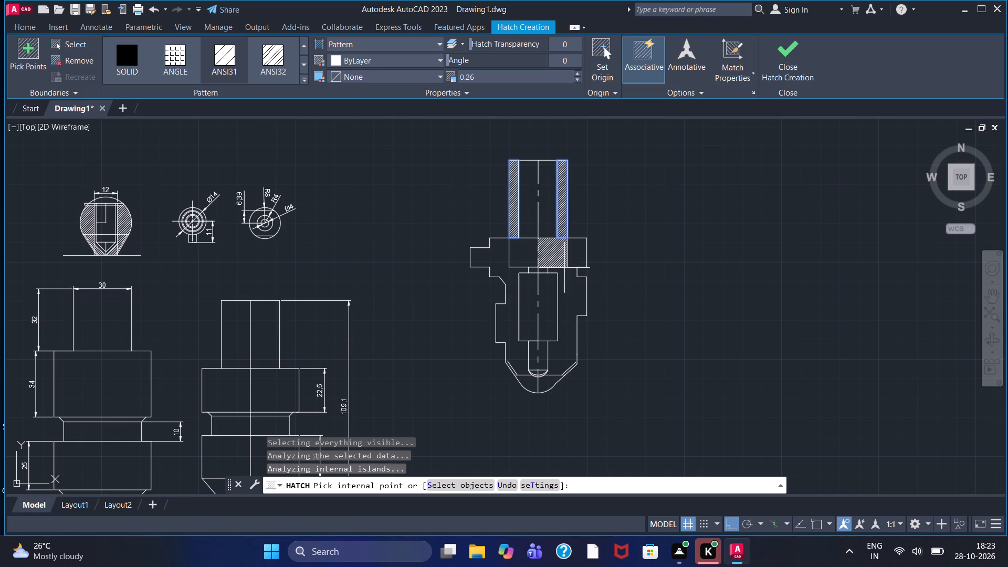
{"action": "left_click", "coordinate": [568, 310]}
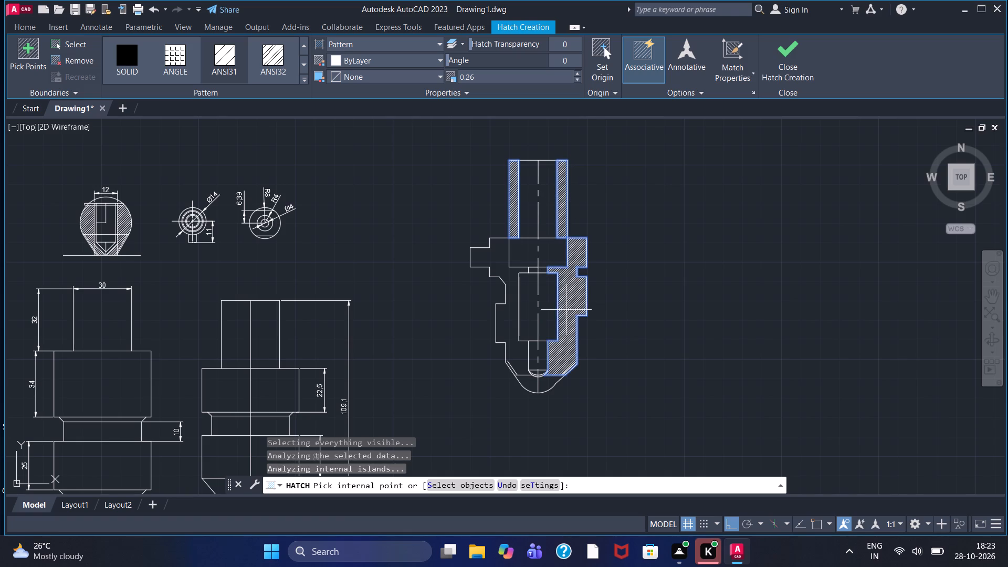
{"action": "left_click", "coordinate": [505, 317]}
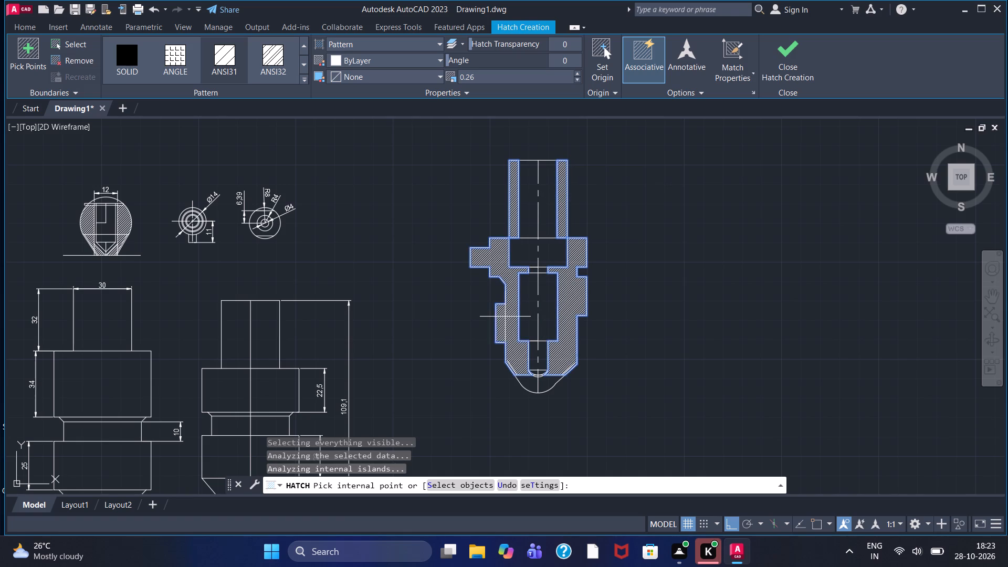
{"action": "left_click", "coordinate": [528, 385]}
{"action": "left_click", "coordinate": [543, 385]}
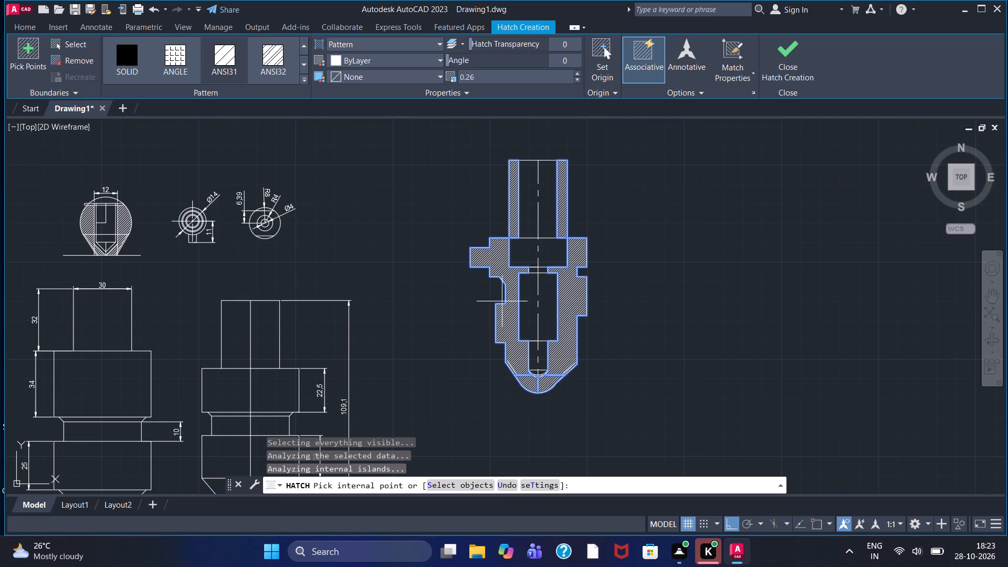
Set the hatch pattern scale to 0.94 and finish the hatch.
{"action": "double_click", "coordinate": [578, 72]}
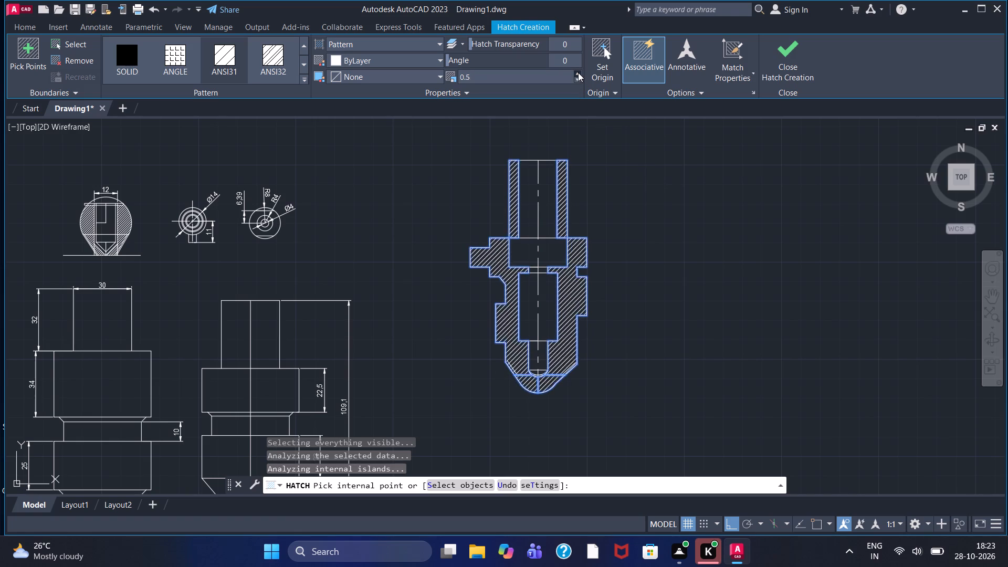
{"action": "left_click", "coordinate": [578, 72]}
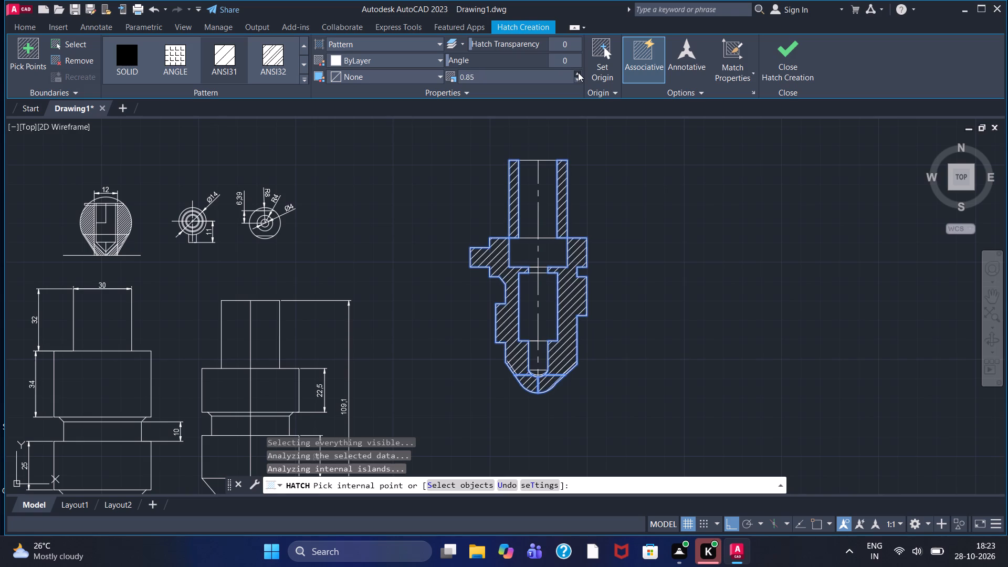
{"action": "triple_click", "coordinate": [578, 72]}
{"action": "left_click", "coordinate": [578, 72]}
{"action": "triple_click", "coordinate": [578, 72]}
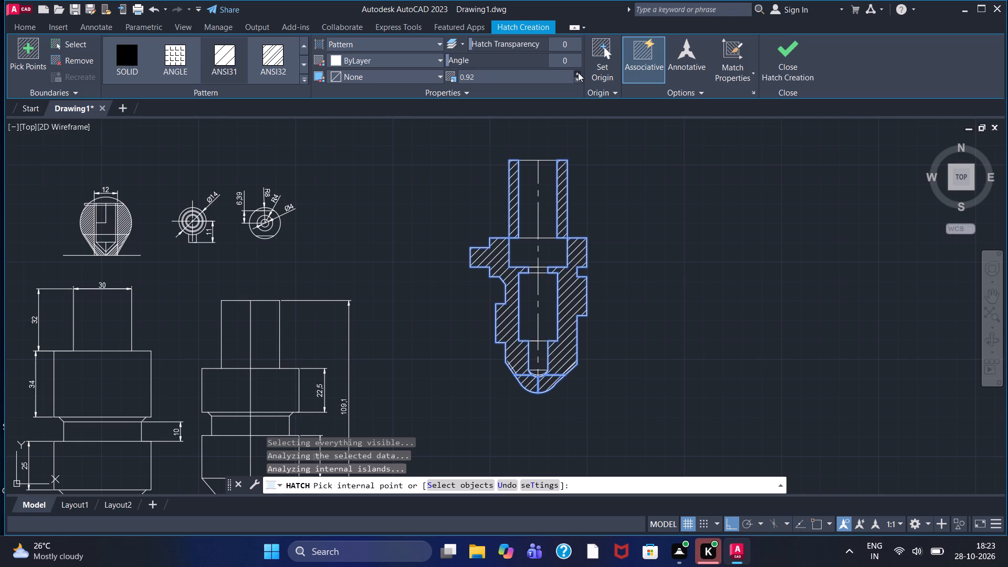
{"action": "double_click", "coordinate": [578, 72]}
{"action": "left_click", "coordinate": [784, 57]}
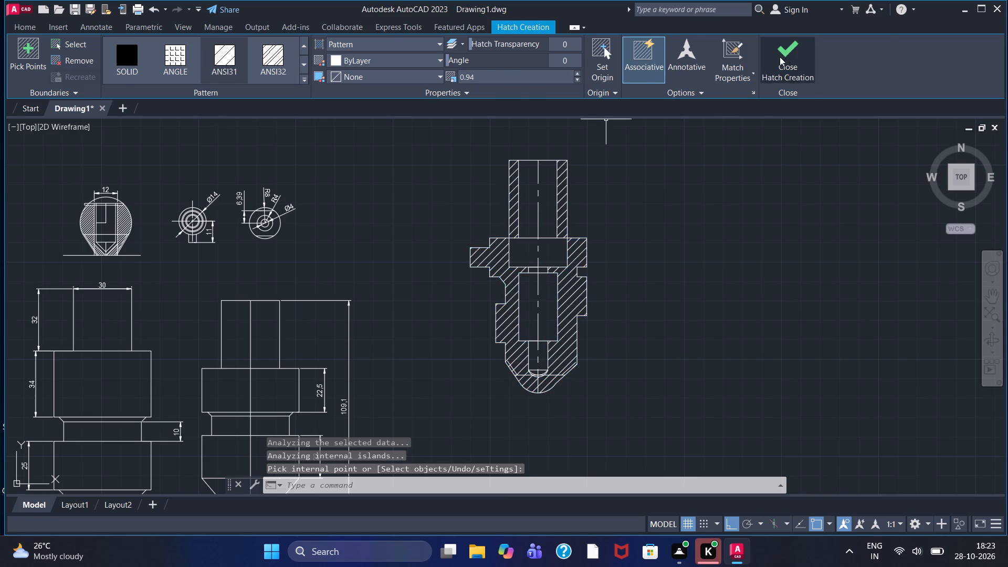
Add linear dimensions above the hatched section for the upper tube's outer width and its inner bore width.
{"action": "middle_click_drag", "start_coordinate": [661, 302], "coordinate": [676, 323]}
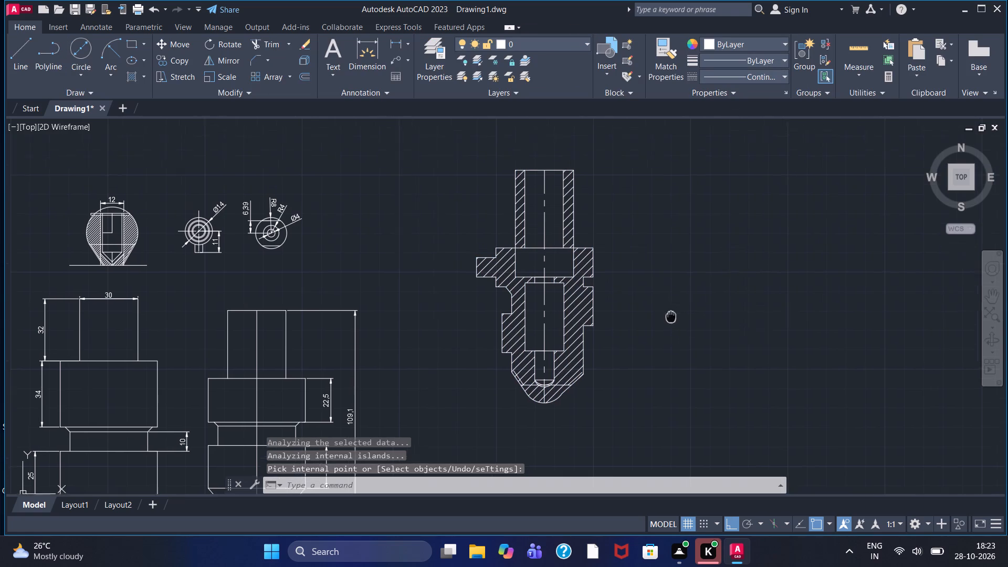
{"action": "middle_click_drag", "start_coordinate": [676, 323], "coordinate": [676, 324]}
{"action": "middle_click_drag", "start_coordinate": [665, 303], "coordinate": [672, 346]}
{"action": "scroll", "coordinate": [645, 338], "scroll_direction": "down", "scroll_amount": 1}
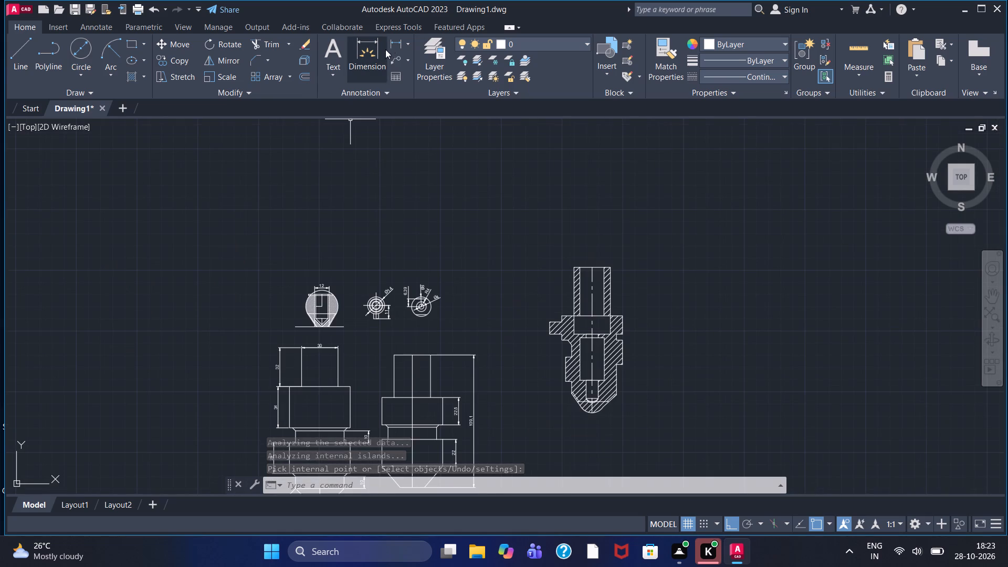
{"action": "left_click", "coordinate": [393, 40]}
{"action": "scroll", "coordinate": [595, 343], "scroll_direction": "up", "scroll_amount": 1}
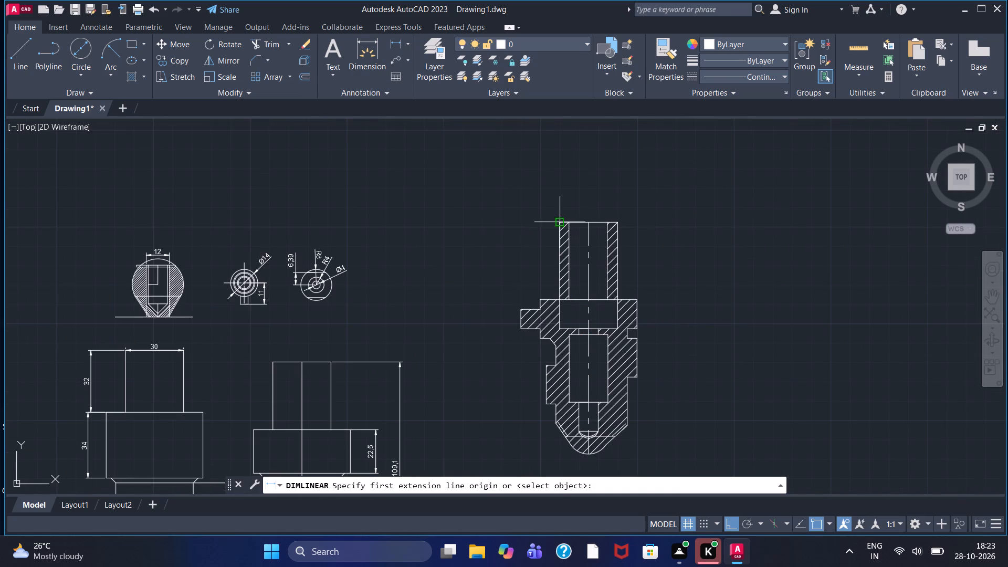
{"action": "left_click", "coordinate": [559, 224]}
{"action": "left_click_drag", "start_coordinate": [618, 221], "coordinate": [614, 215]}
{"action": "left_click", "coordinate": [600, 171]}
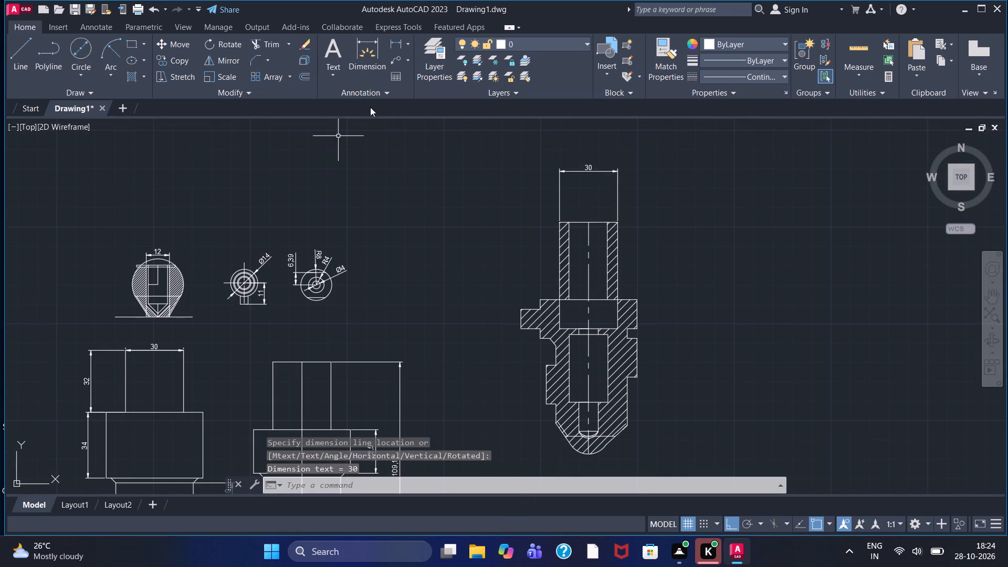
{"action": "left_click", "coordinate": [393, 42]}
{"action": "left_click", "coordinate": [567, 222]}
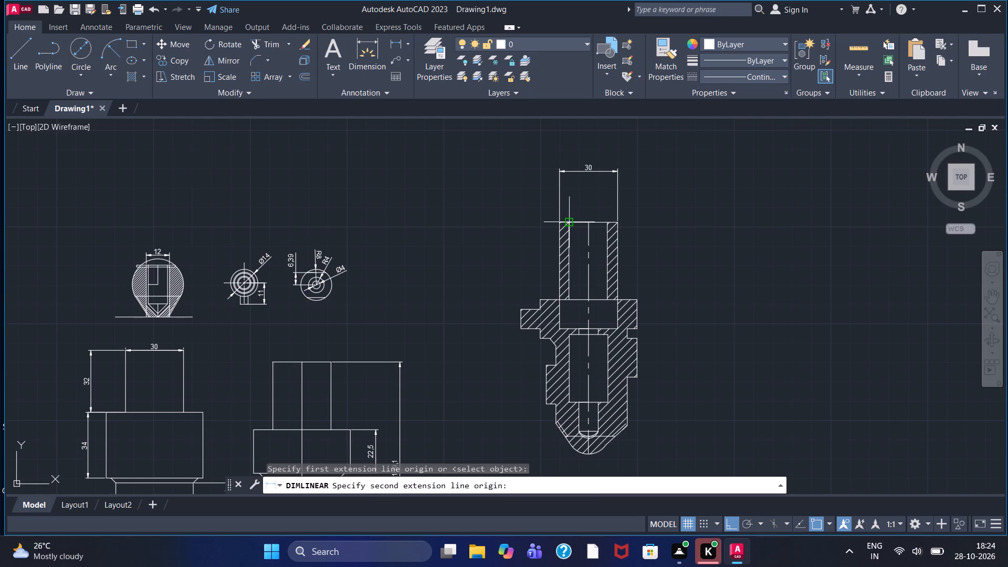
{"action": "left_click", "coordinate": [605, 226]}
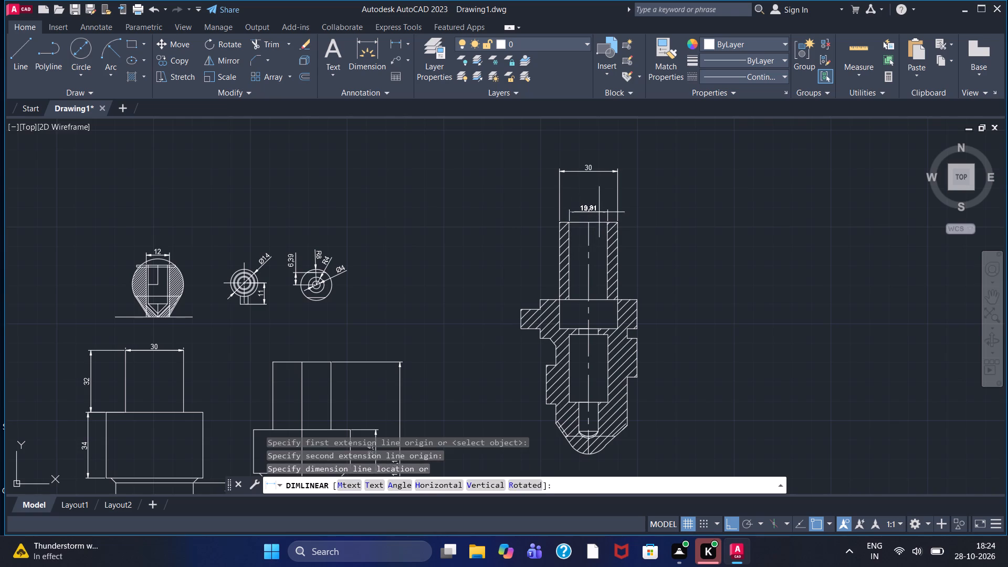
{"action": "left_click", "coordinate": [596, 204]}
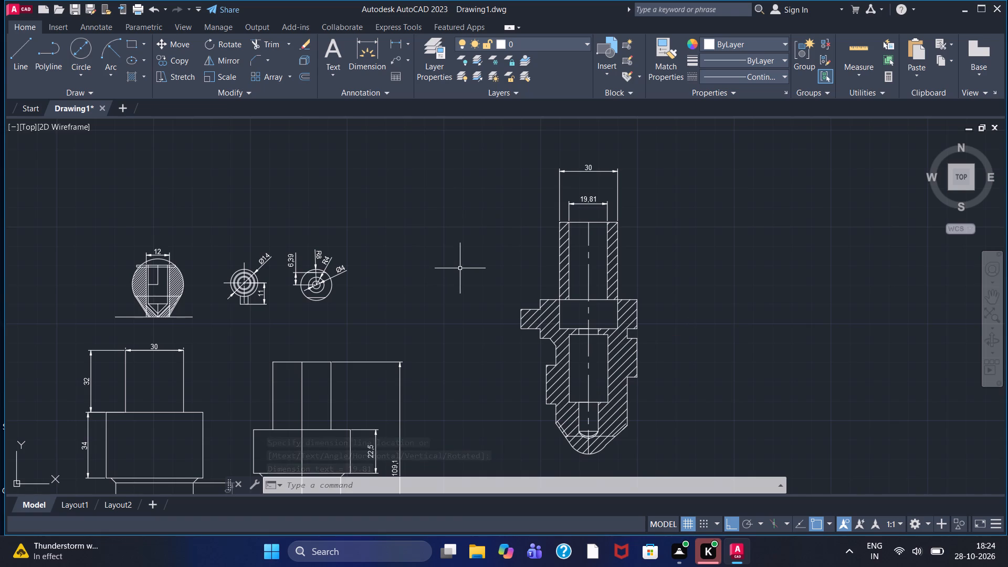
Add a vertical linear dimension for the height of the hatched section's wide collar, beside its right edge.
{"action": "left_click", "coordinate": [394, 47]}
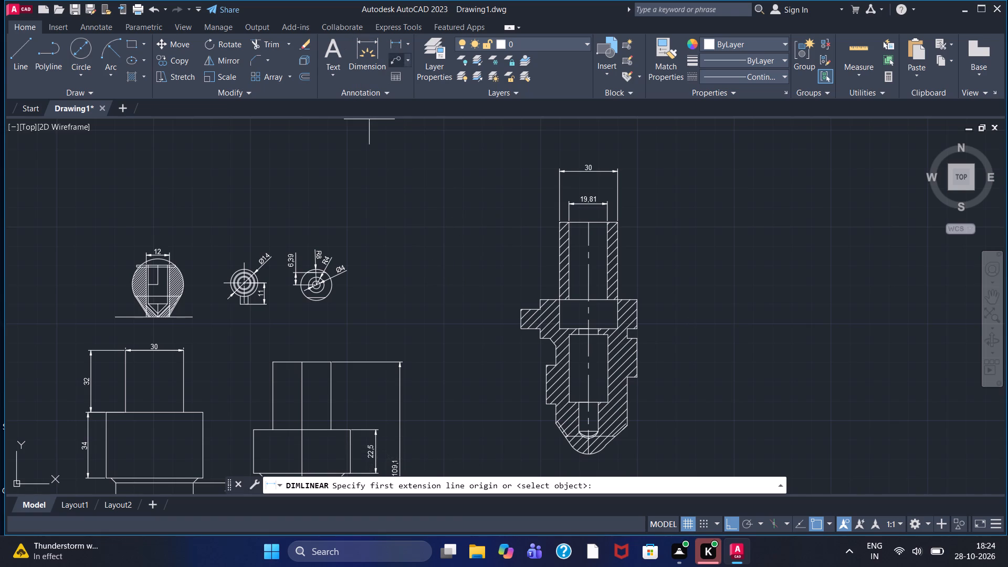
{"action": "left_click", "coordinate": [635, 299]}
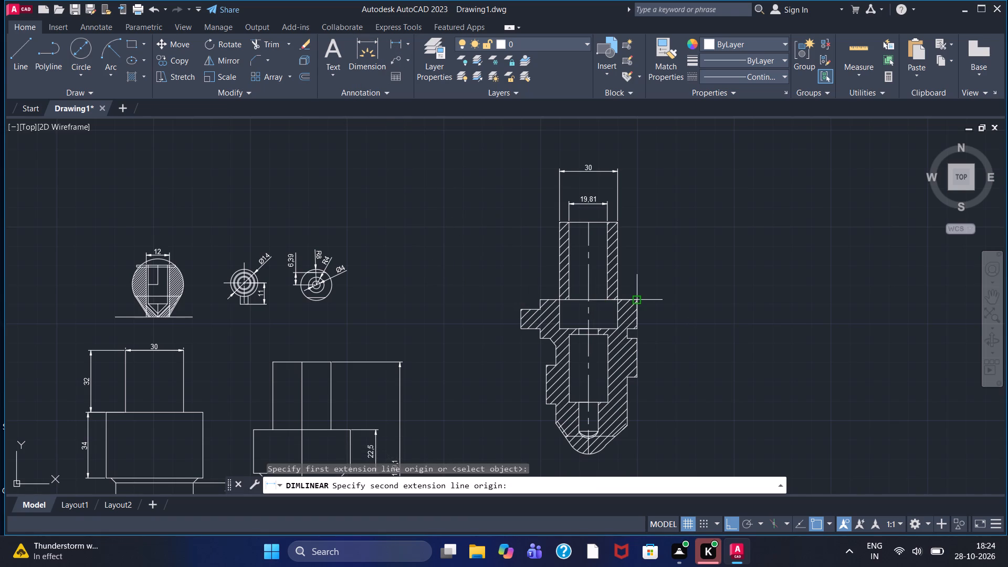
{"action": "left_click_drag", "start_coordinate": [639, 329], "coordinate": [644, 328]}
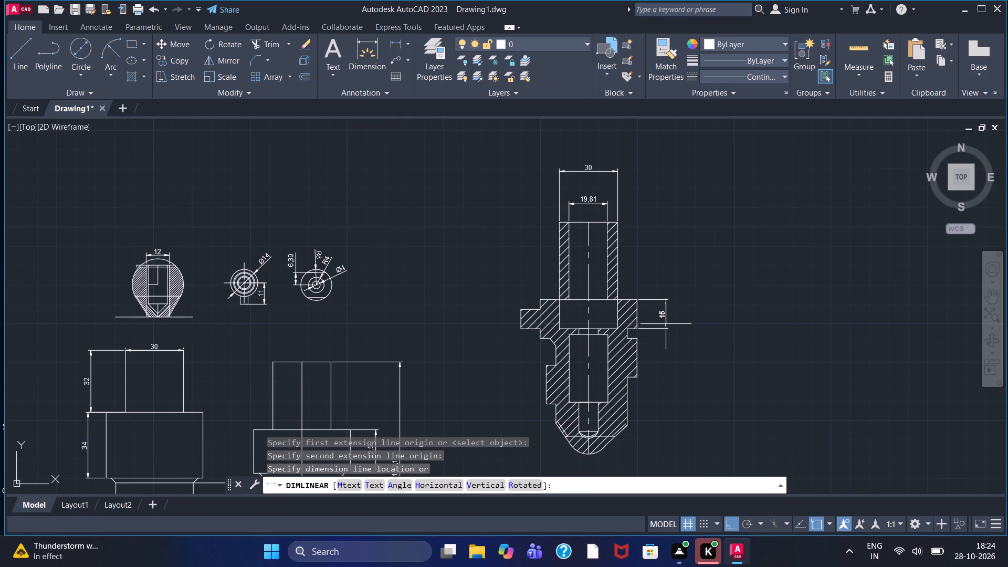
{"action": "left_click", "coordinate": [666, 324]}
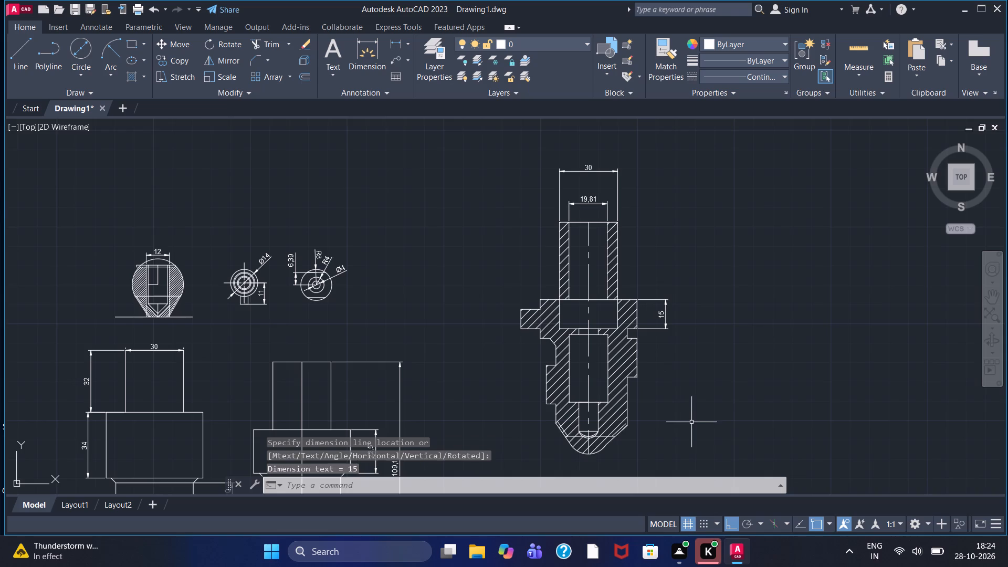
Examine the hatched section and its dimensions alongside the other views.
{"action": "middle_click_drag", "start_coordinate": [691, 422], "coordinate": [663, 320]}
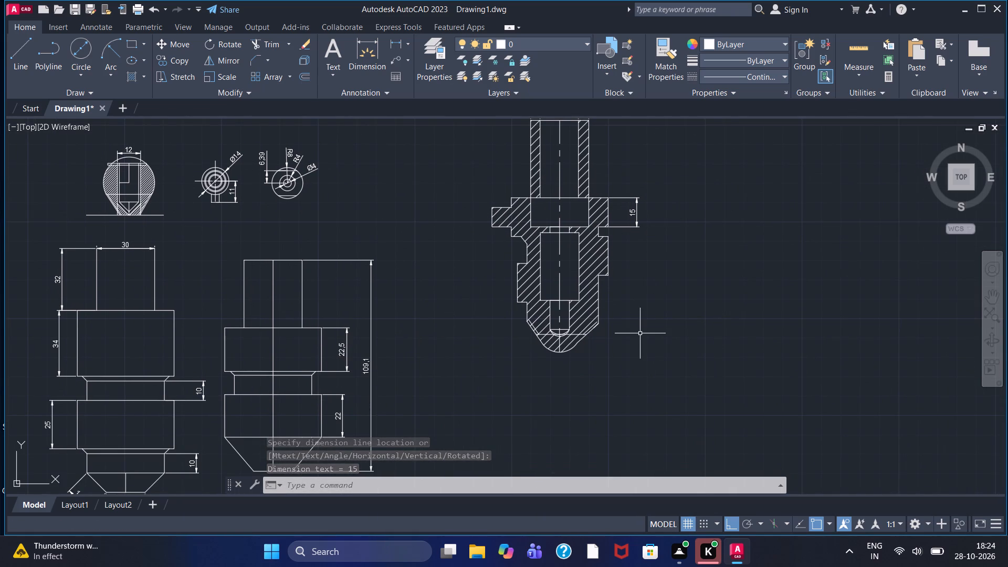
{"action": "middle_click_drag", "start_coordinate": [639, 314], "coordinate": [643, 383]}
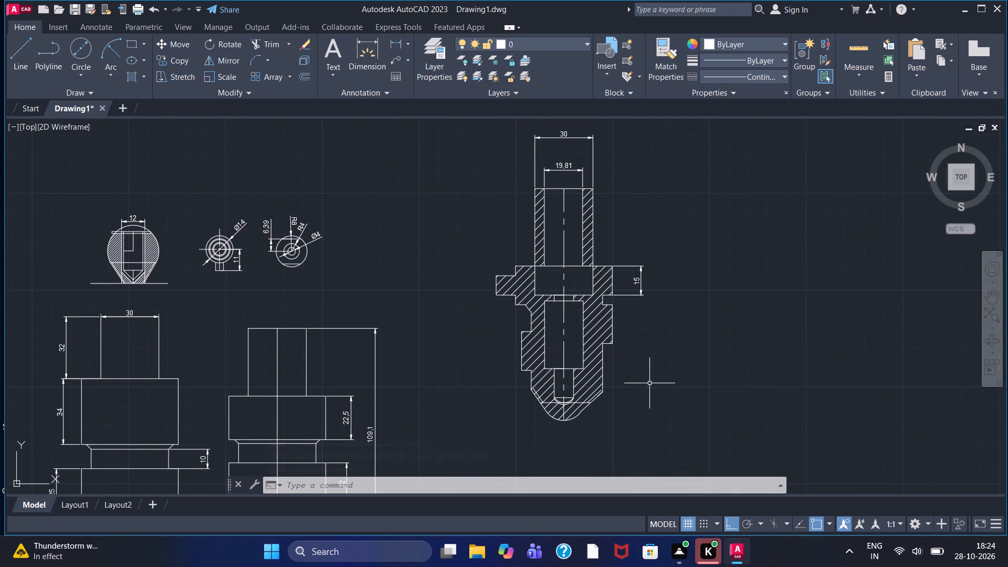
{"action": "scroll", "coordinate": [650, 379], "scroll_direction": "down", "scroll_amount": 1}
{"action": "middle_click_drag", "start_coordinate": [650, 379], "coordinate": [625, 370]}
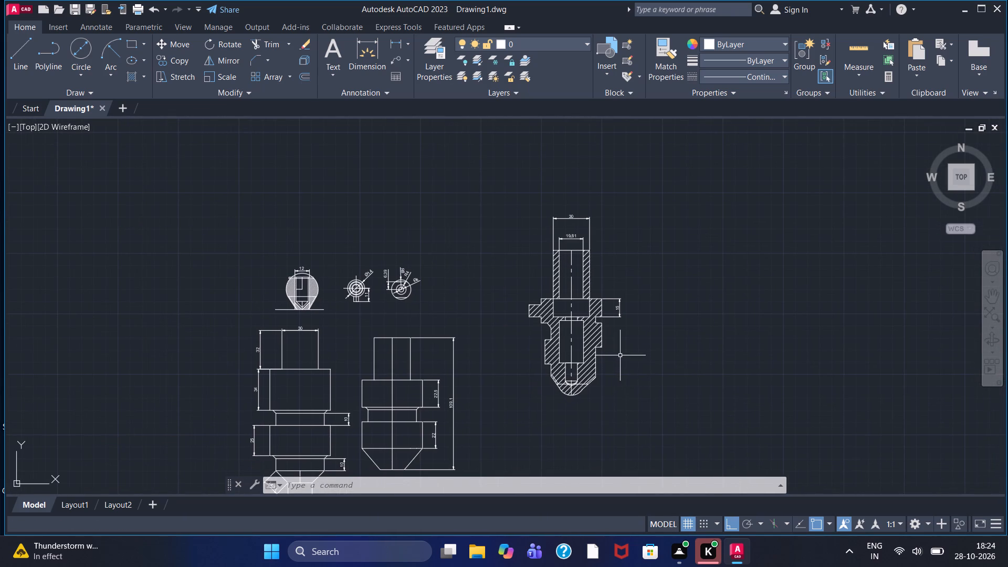
{"action": "scroll", "coordinate": [606, 331], "scroll_direction": "up", "scroll_amount": 1}
{"action": "scroll", "coordinate": [606, 331], "scroll_direction": "down", "scroll_amount": 1}
{"action": "middle_click_drag", "start_coordinate": [606, 331], "coordinate": [651, 334]}
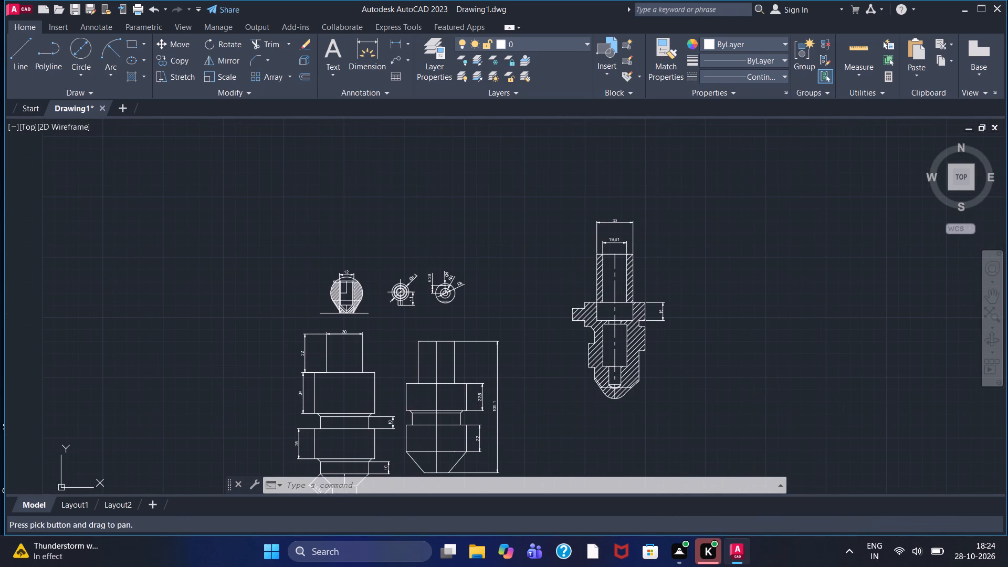
{"action": "scroll", "coordinate": [649, 335], "scroll_direction": "up", "scroll_amount": 2}
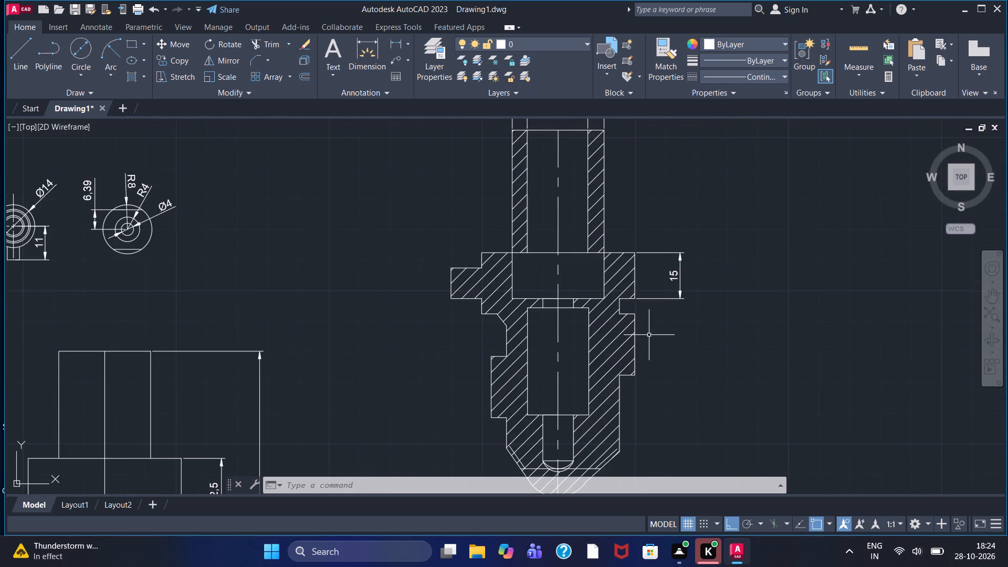
{"action": "scroll", "coordinate": [649, 335], "scroll_direction": "down", "scroll_amount": 1}
{"action": "middle_click_drag", "start_coordinate": [677, 359], "coordinate": [614, 359]}
{"action": "scroll", "coordinate": [614, 359], "scroll_direction": "down", "scroll_amount": 1}
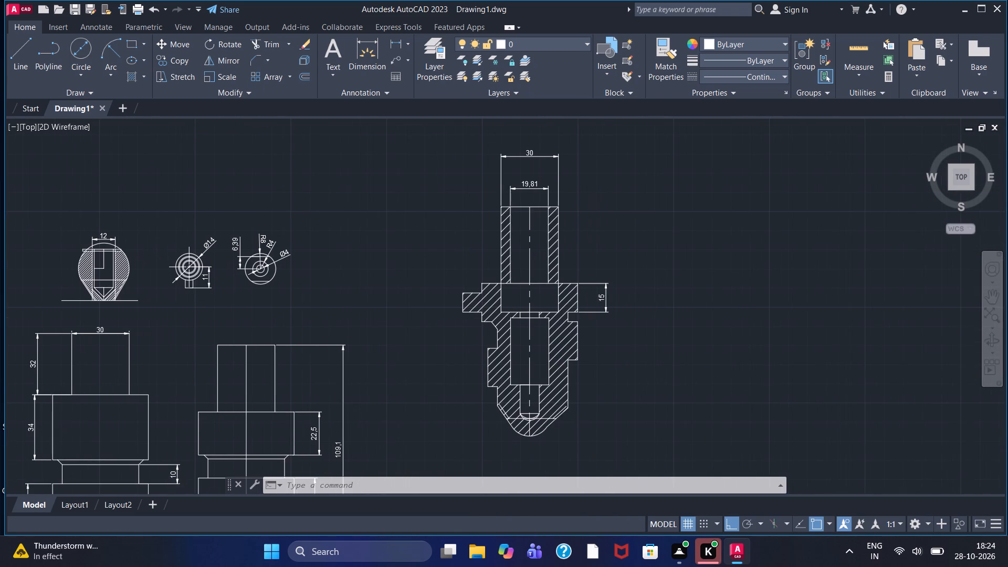
Move the whole hatched section with its dimensions straight down about 75 units, level with the two stepped tapered views.
{"action": "middle_click_drag", "start_coordinate": [592, 374], "coordinate": [505, 351]}
{"action": "middle_click_drag", "start_coordinate": [468, 422], "coordinate": [472, 358]}
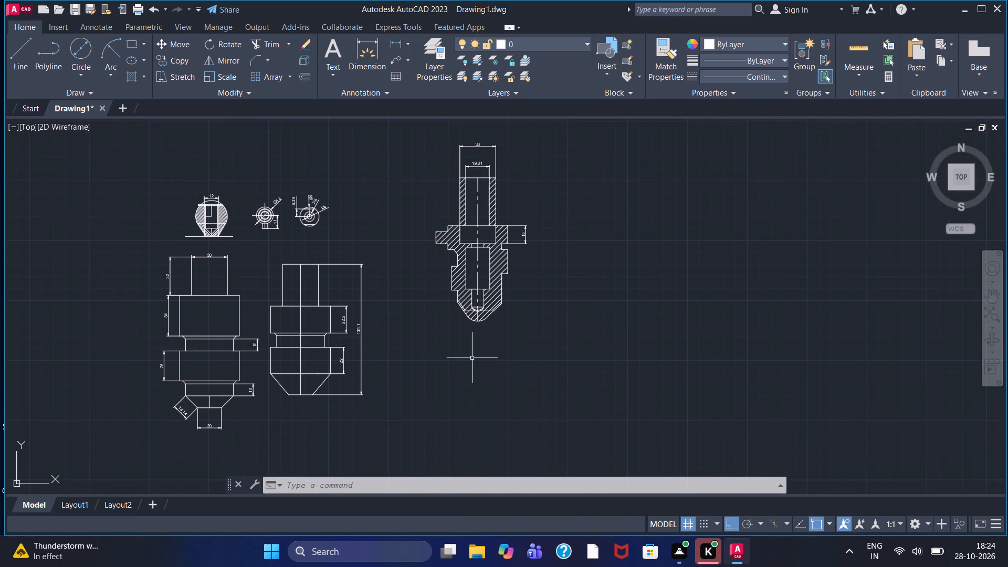
{"action": "middle_click_drag", "start_coordinate": [472, 358], "coordinate": [472, 386]}
{"action": "left_click", "coordinate": [410, 169]}
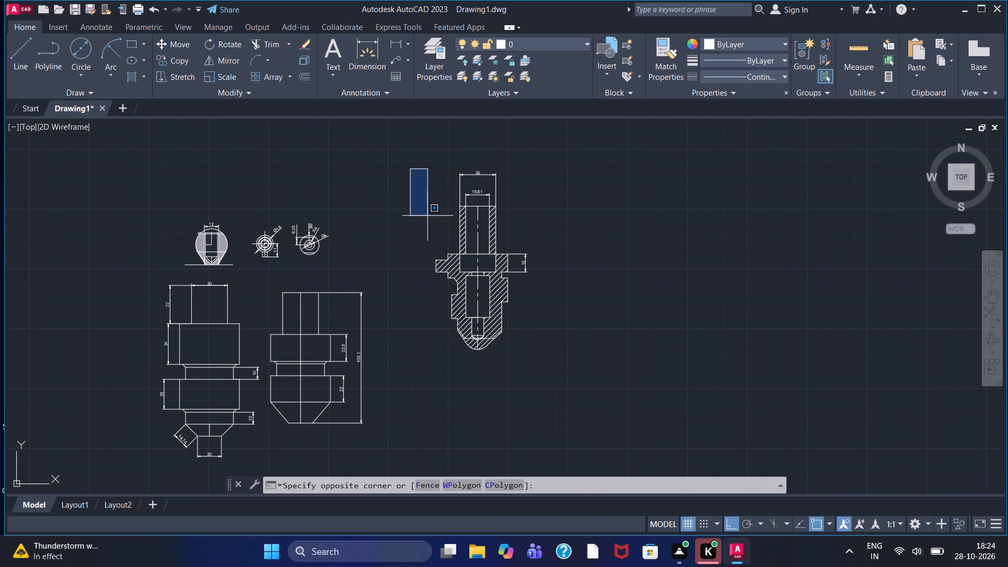
{"action": "left_click", "coordinate": [556, 403]}
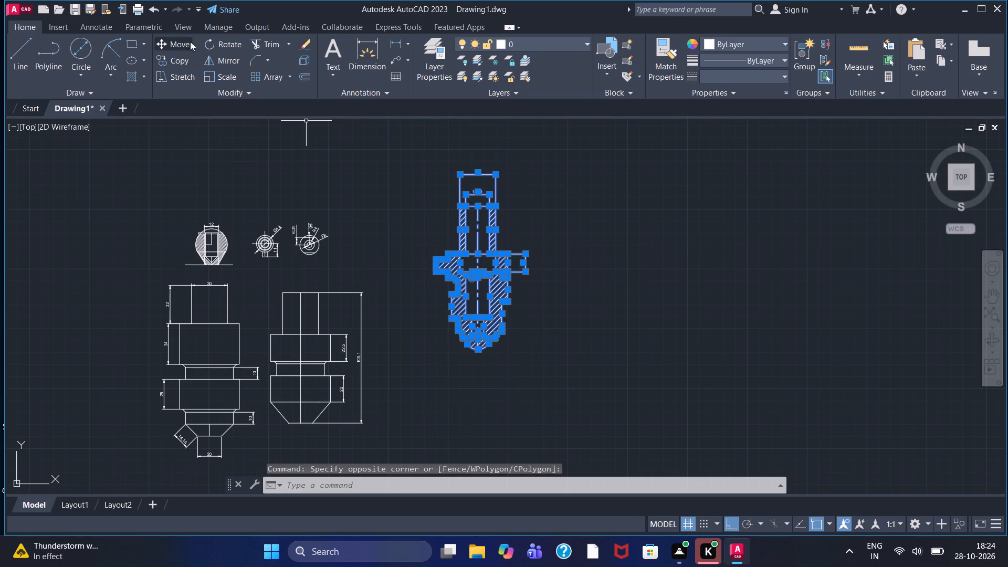
{"action": "left_click", "coordinate": [186, 37]}
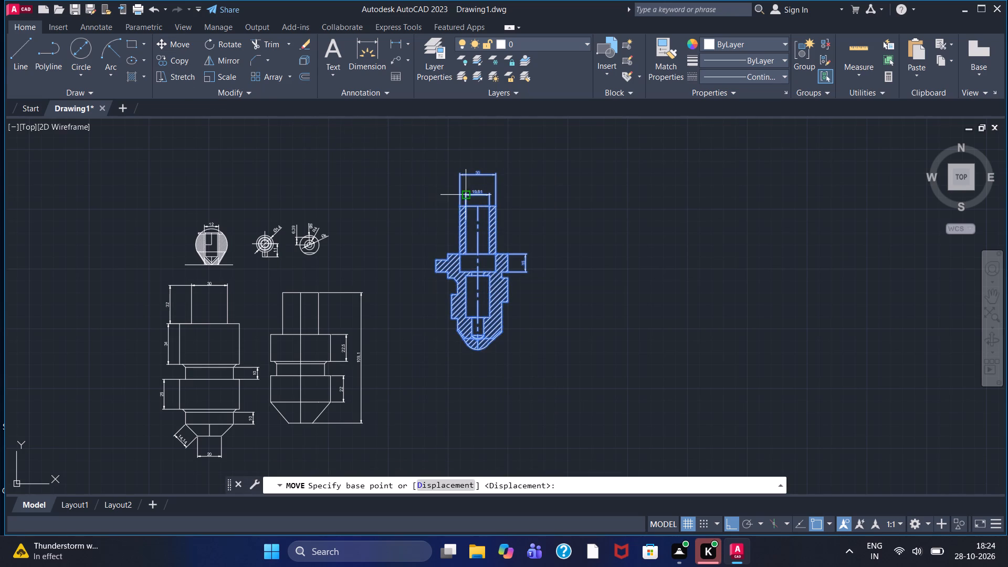
{"action": "left_click_drag", "start_coordinate": [459, 215], "coordinate": [428, 297]}
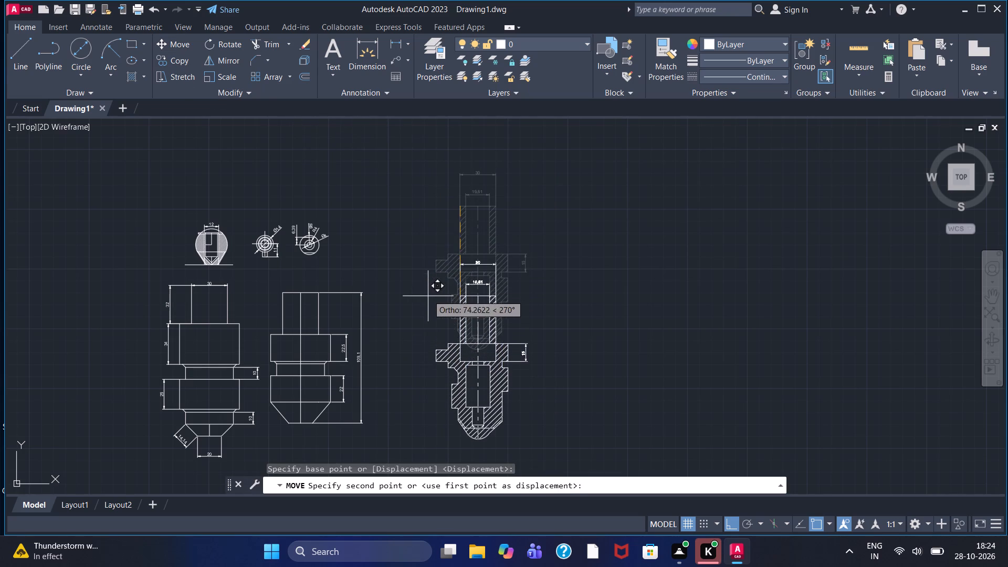
{"action": "left_click_drag", "start_coordinate": [428, 297], "coordinate": [423, 309]}
{"action": "double_click", "coordinate": [427, 298]}
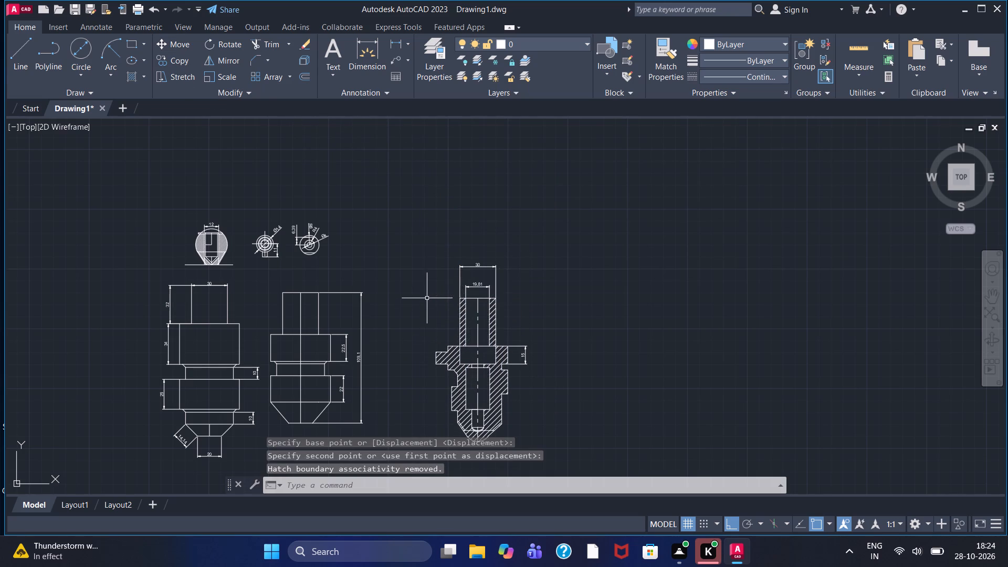
Draw two concentric circles, about 100 and 70 in diameter, in the empty area above and right of the hatched stepped section.
{"action": "middle_click_drag", "start_coordinate": [419, 321], "coordinate": [498, 273]}
{"action": "scroll", "coordinate": [498, 273], "scroll_direction": "down", "scroll_amount": 1}
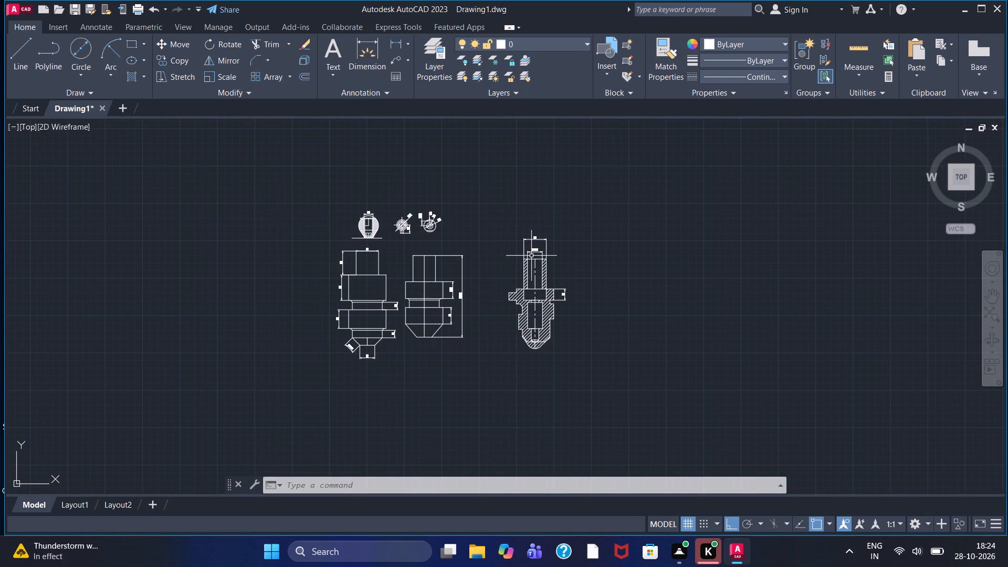
{"action": "scroll", "coordinate": [489, 308], "scroll_direction": "up", "scroll_amount": 1}
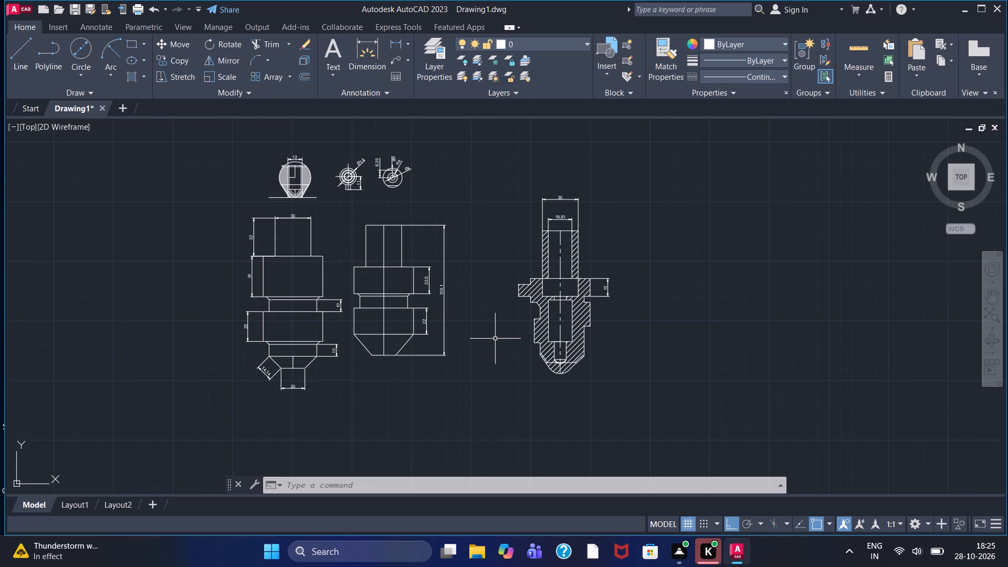
{"action": "scroll", "coordinate": [496, 264], "scroll_direction": "up", "scroll_amount": 1}
{"action": "scroll", "coordinate": [503, 280], "scroll_direction": "down", "scroll_amount": 1}
{"action": "middle_click_drag", "start_coordinate": [503, 280], "coordinate": [463, 370]}
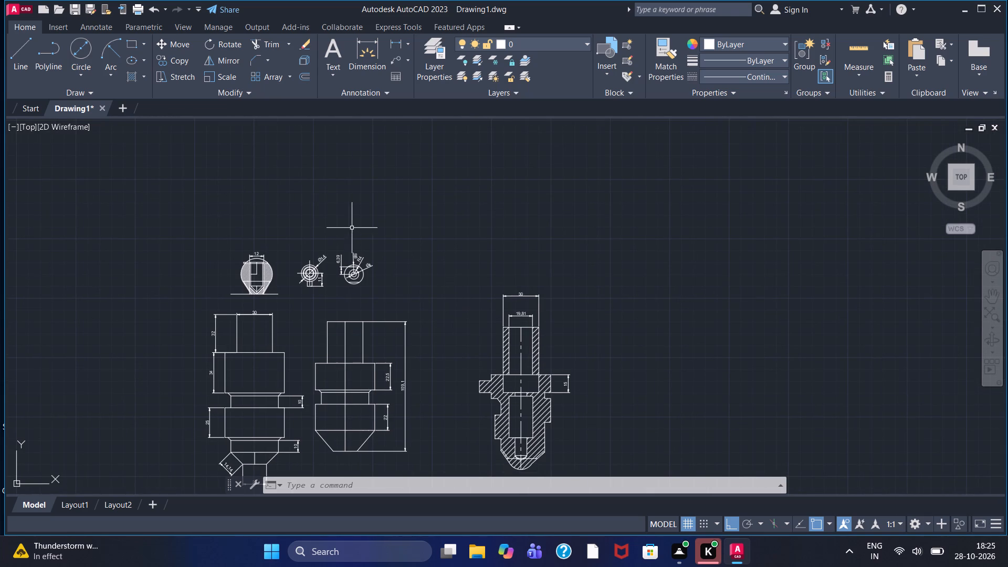
{"action": "left_click", "coordinate": [71, 52]}
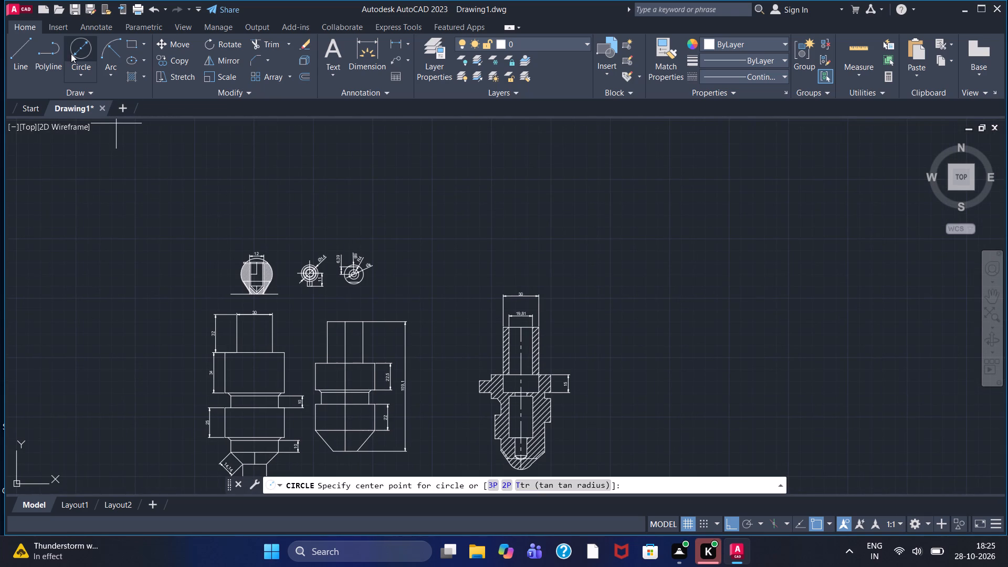
{"action": "left_click", "coordinate": [643, 225]}
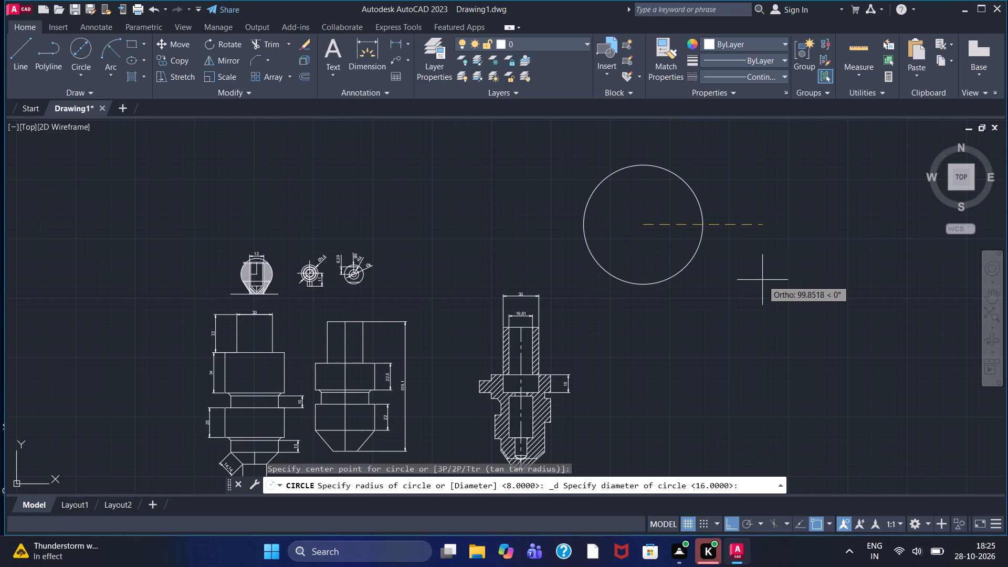
{"action": "left_click", "coordinate": [762, 280]}
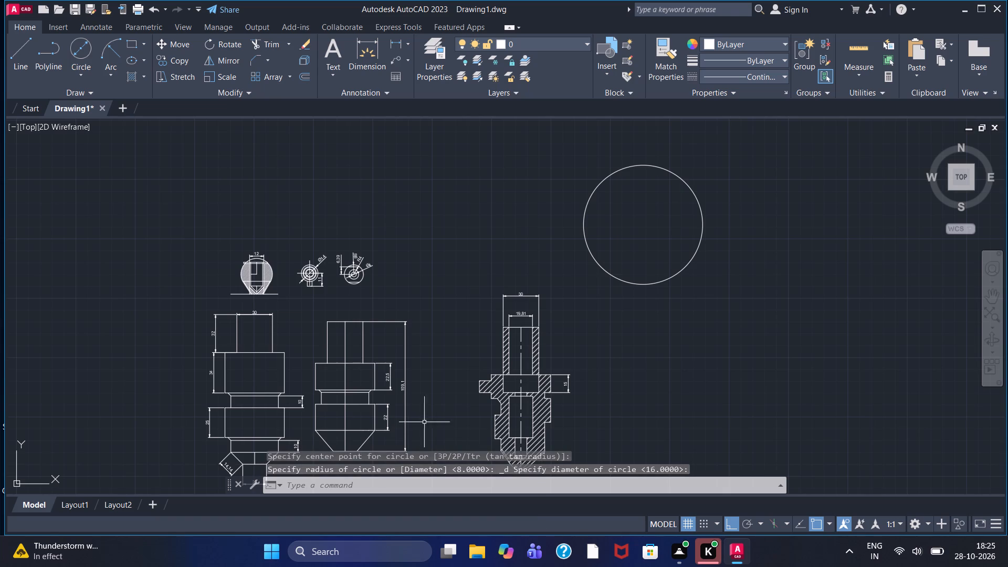
{"action": "left_click", "coordinate": [83, 50]}
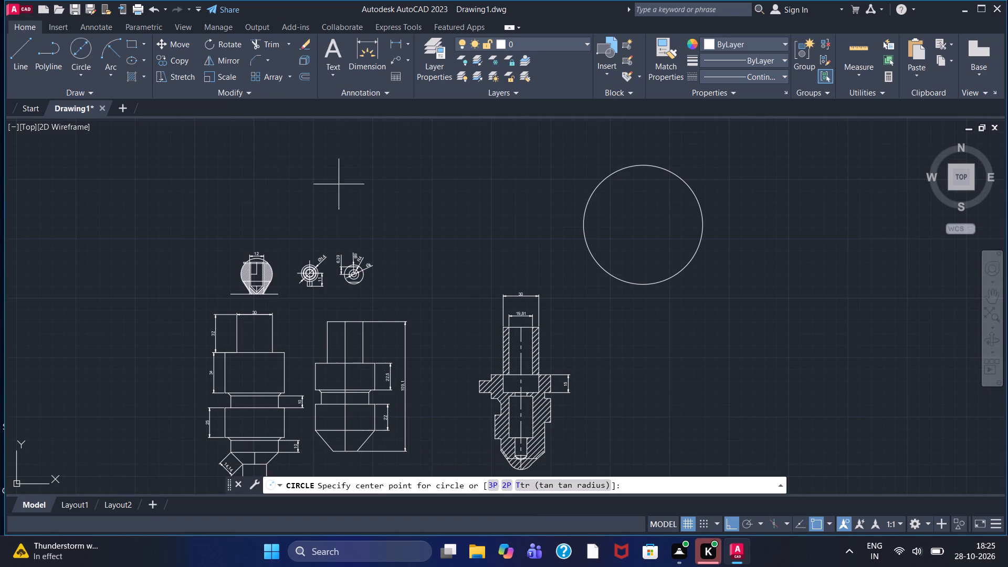
{"action": "left_click", "coordinate": [646, 225]}
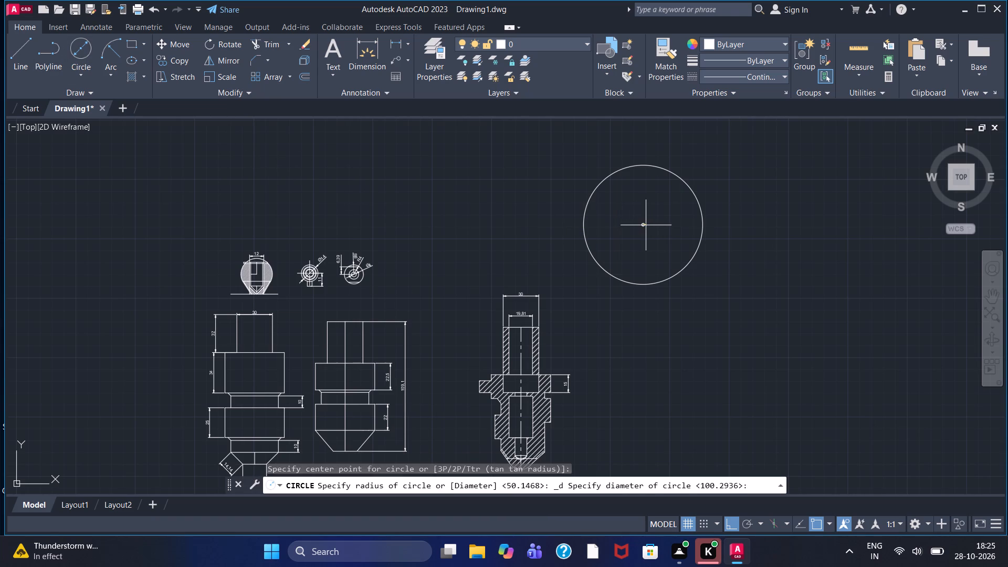
{"action": "left_click", "coordinate": [720, 308]}
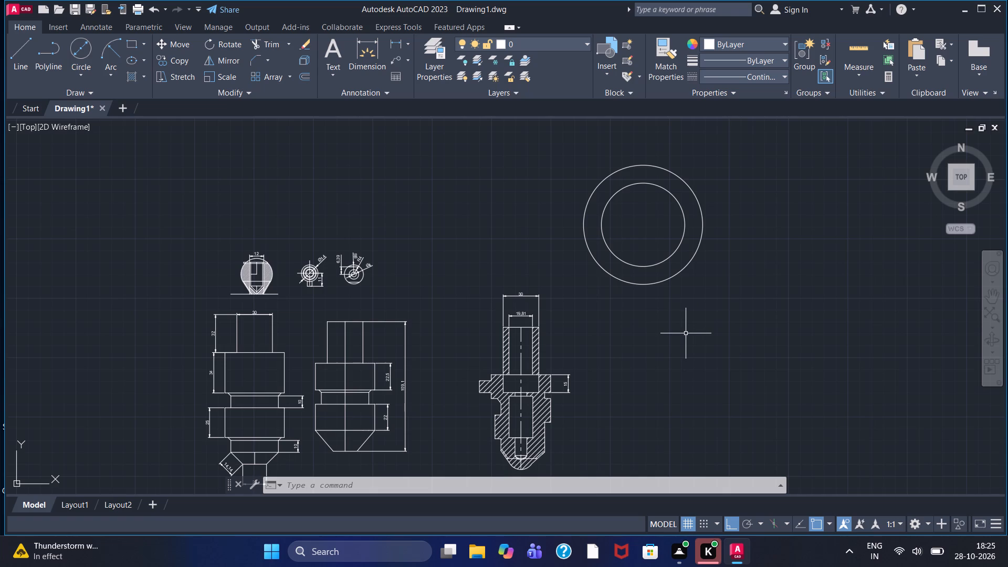
Add a third, smaller circle at the same centre, roughly half the diameter of the inner circle.
{"action": "scroll", "coordinate": [661, 317], "scroll_direction": "down", "scroll_amount": 1}
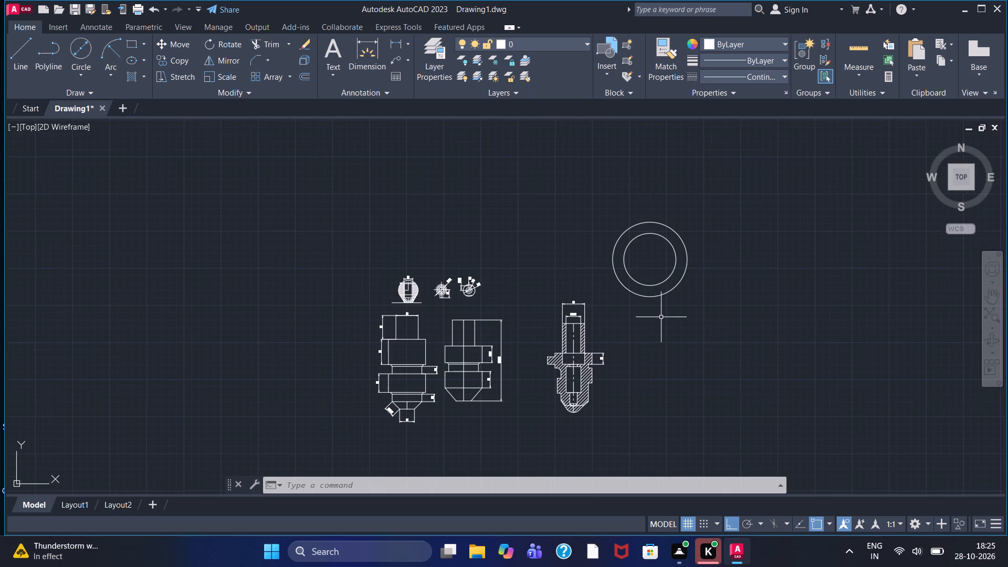
{"action": "scroll", "coordinate": [650, 324], "scroll_direction": "up", "scroll_amount": 1}
{"action": "scroll", "coordinate": [650, 324], "scroll_direction": "down", "scroll_amount": 1}
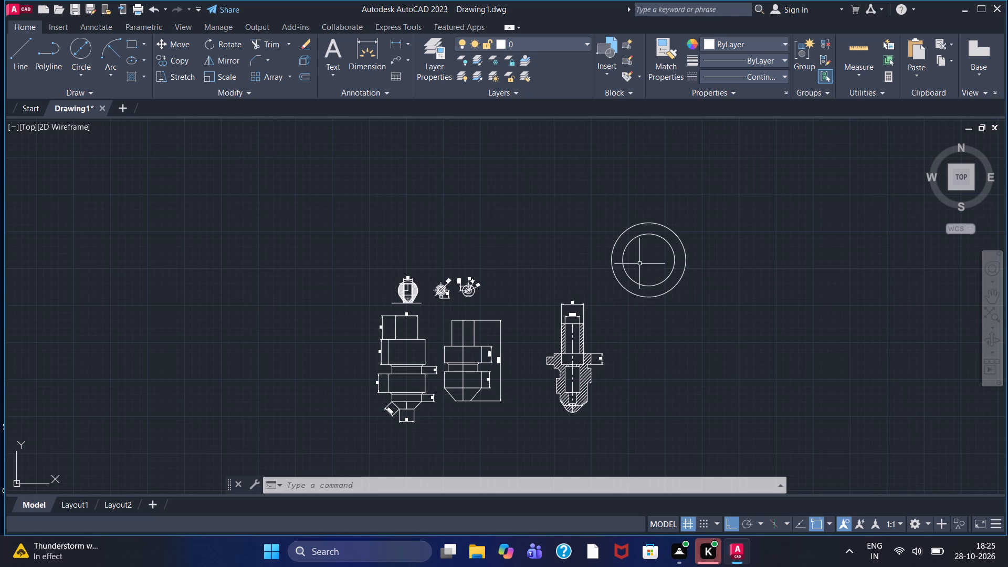
{"action": "scroll", "coordinate": [639, 251], "scroll_direction": "up", "scroll_amount": 2}
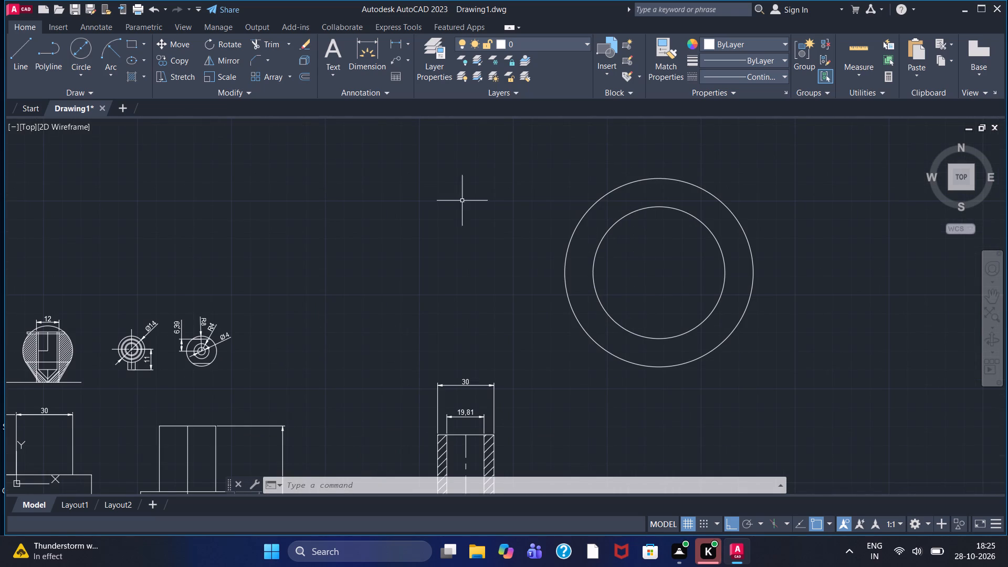
{"action": "left_click", "coordinate": [78, 44]}
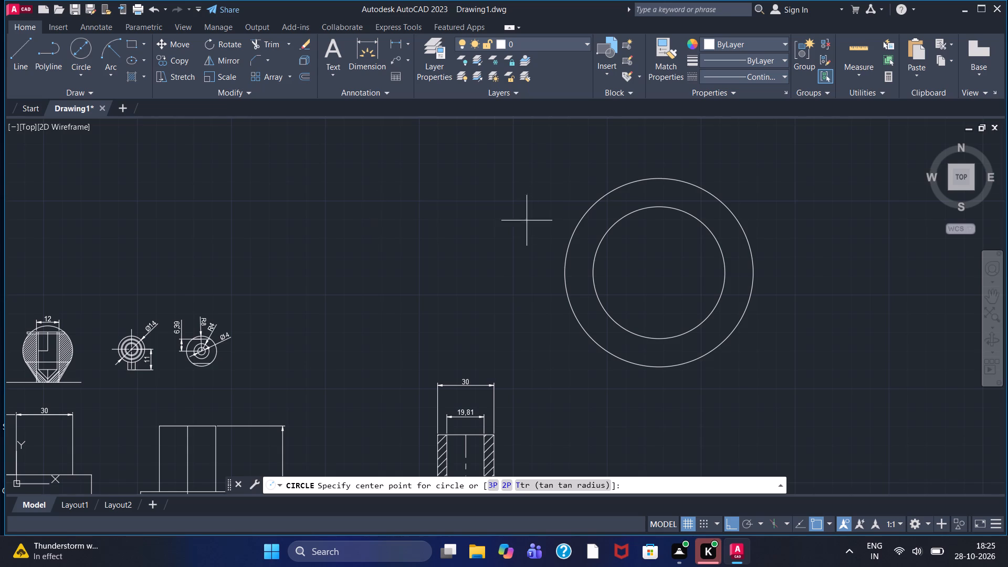
{"action": "left_click", "coordinate": [655, 272]}
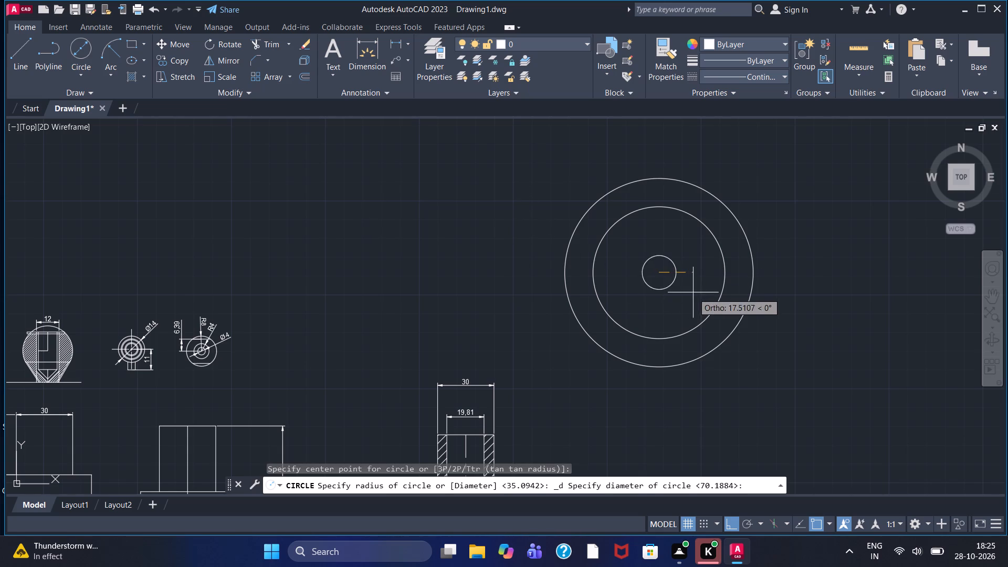
{"action": "left_click", "coordinate": [728, 317]}
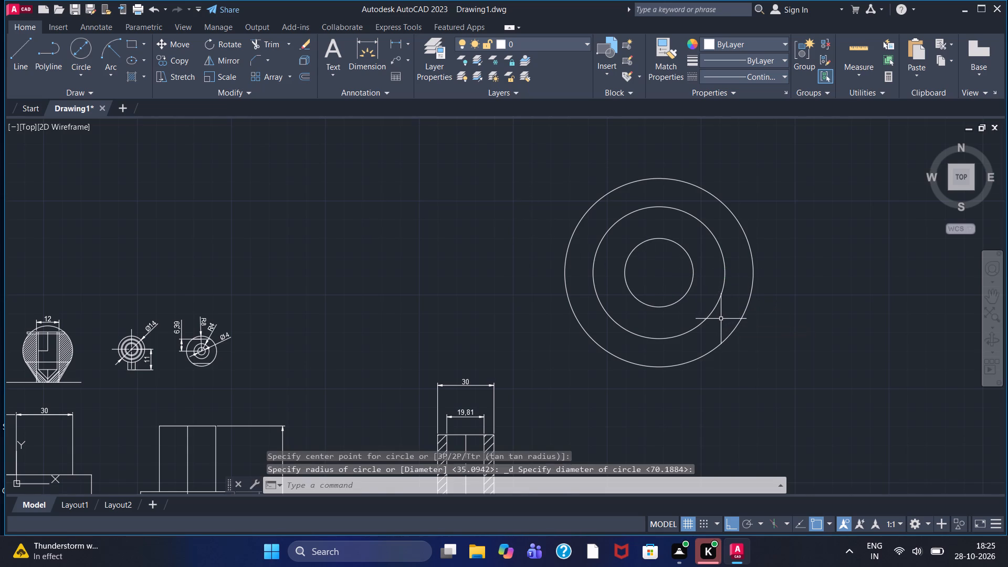
Draw a line 80 units straight down from the left quadrant of the outermost circle.
{"action": "scroll", "coordinate": [683, 308], "scroll_direction": "down", "scroll_amount": 1}
{"action": "scroll", "coordinate": [683, 308], "scroll_direction": "up", "scroll_amount": 1}
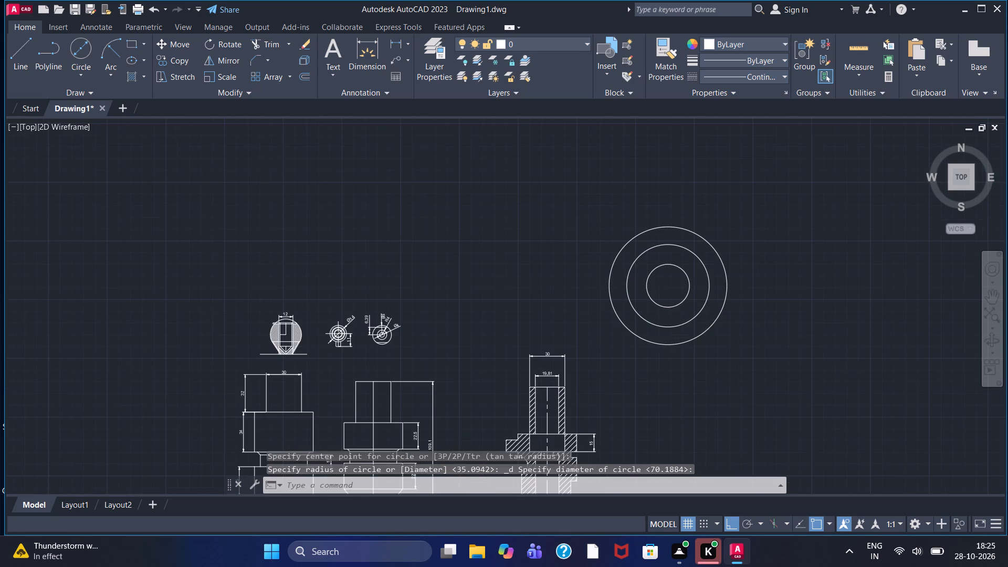
{"action": "middle_click_drag", "start_coordinate": [682, 308], "coordinate": [634, 292]}
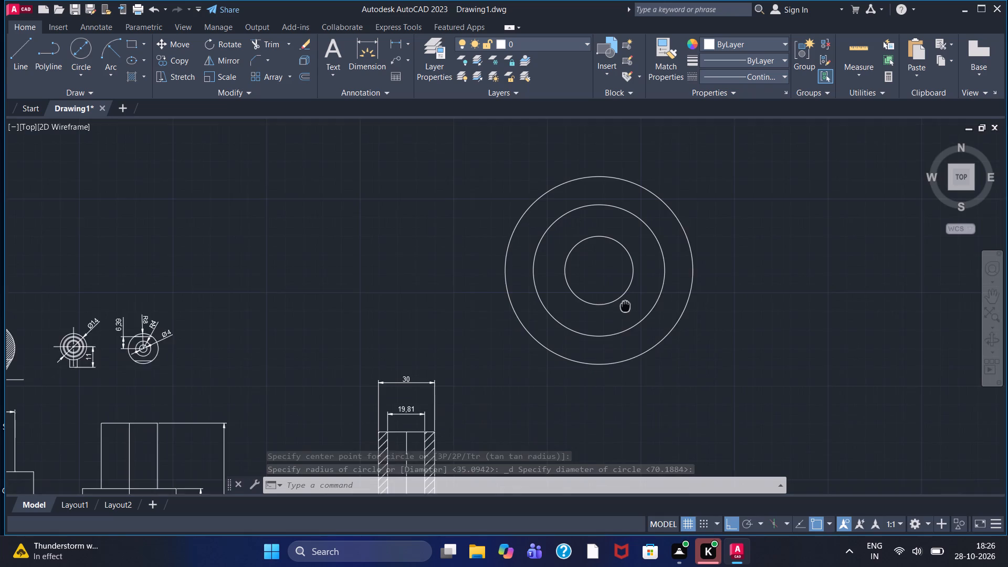
{"action": "middle_click_drag", "start_coordinate": [634, 292], "coordinate": [636, 289]}
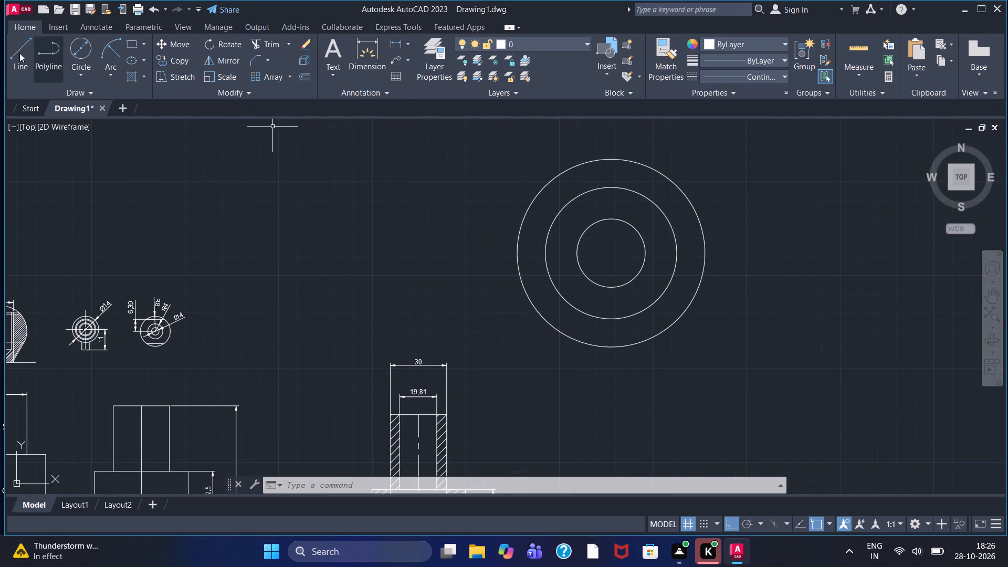
{"action": "left_click", "coordinate": [19, 53]}
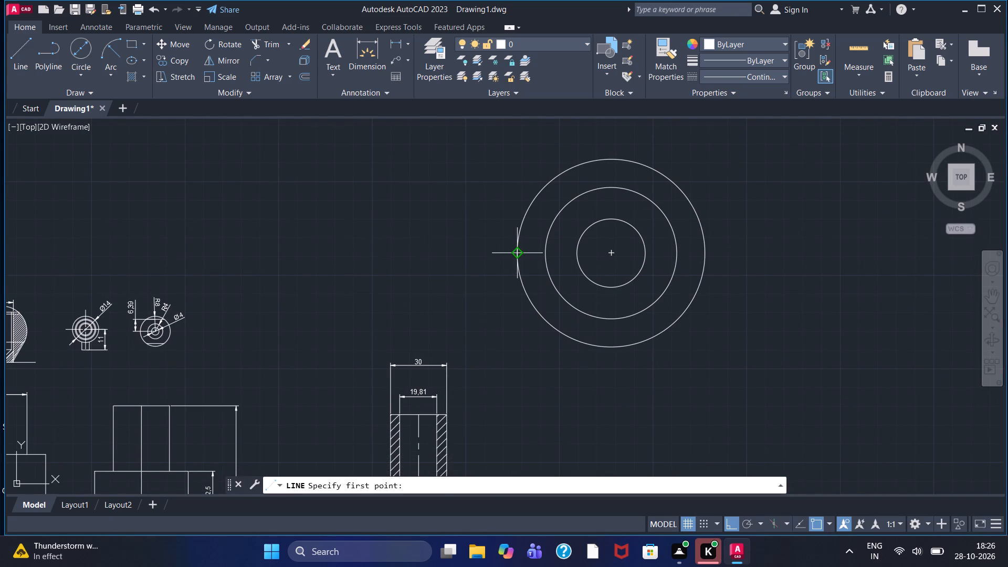
{"action": "left_click", "coordinate": [518, 255]}
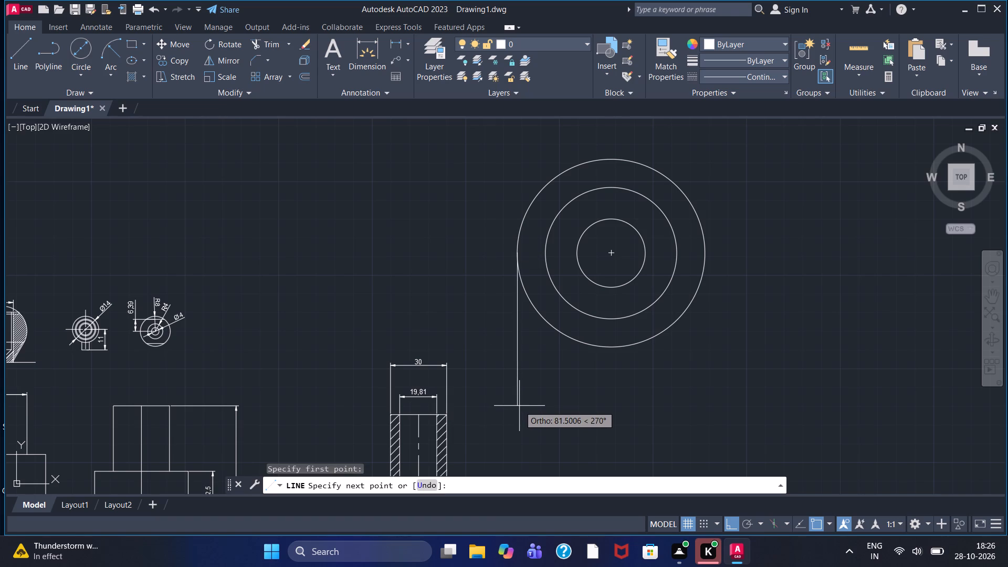
{"action": "type", "text": "80"}
{"action": "key", "text": "Return"}
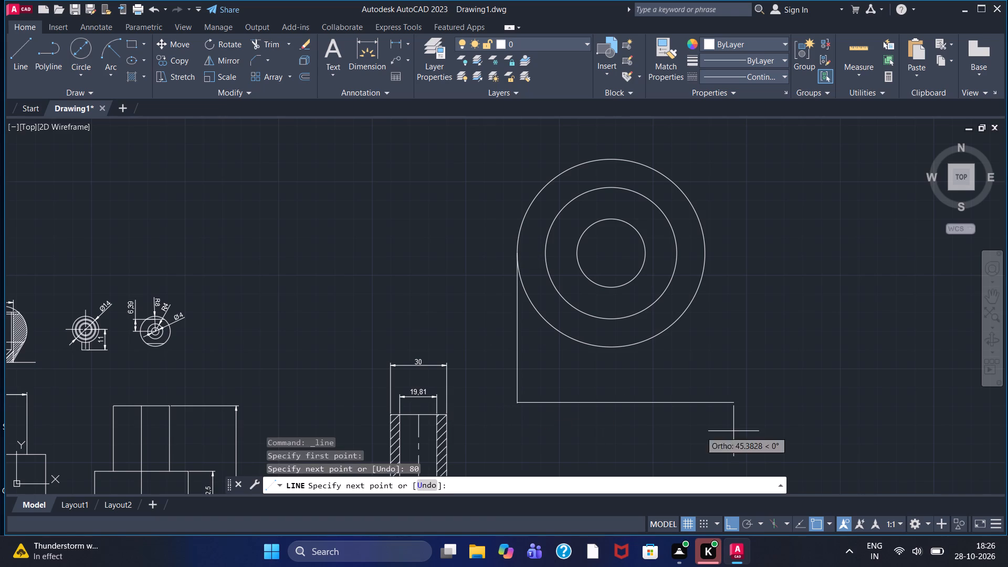
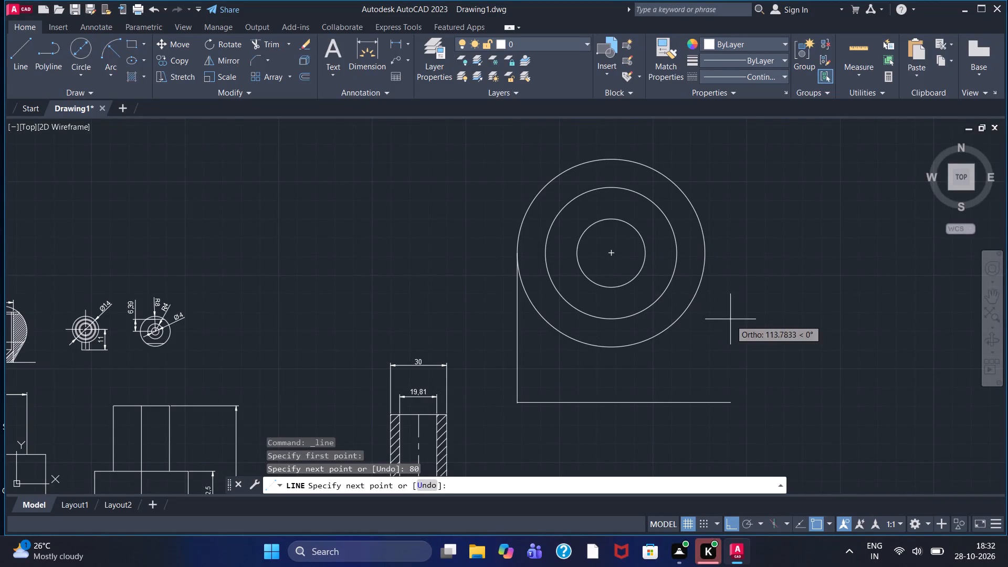
Draw a line 80 units straight down from the outermost circle's right quadrant and continue it across to the left line's lower end.
{"action": "key", "text": "Escape"}
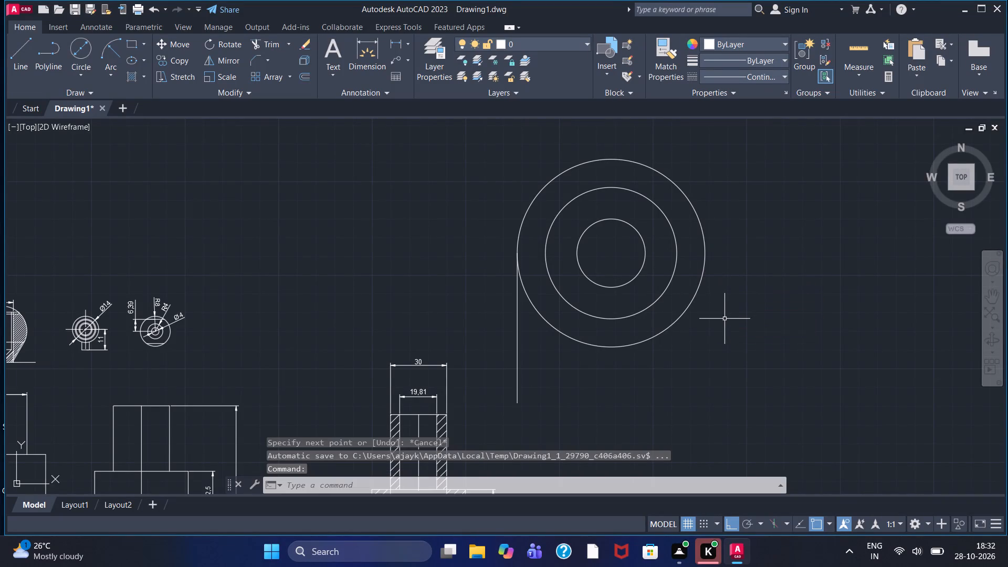
{"action": "left_click", "coordinate": [22, 43]}
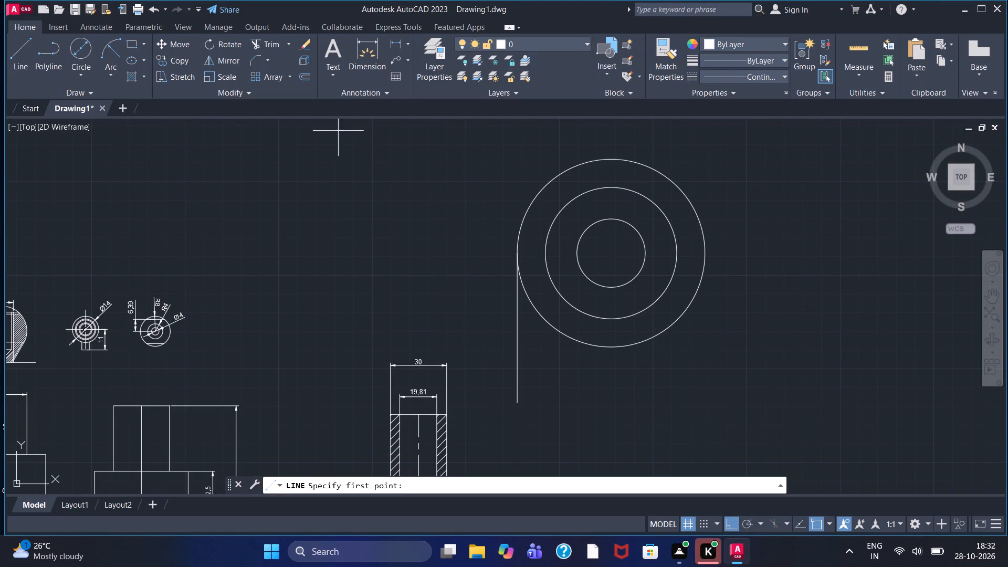
{"action": "left_click", "coordinate": [706, 254]}
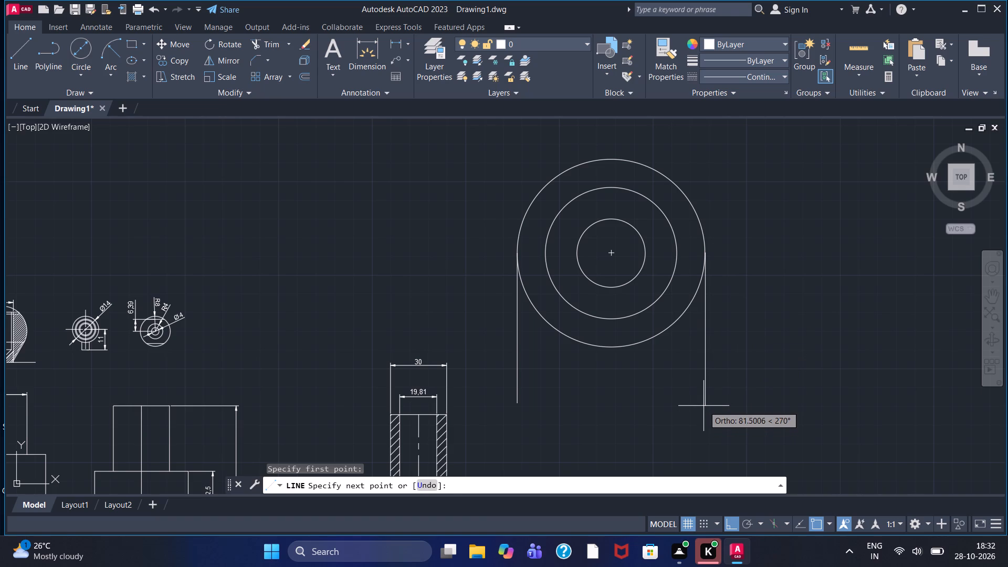
{"action": "key", "text": "8"}
{"action": "key", "text": "0"}
{"action": "key", "text": "Return"}
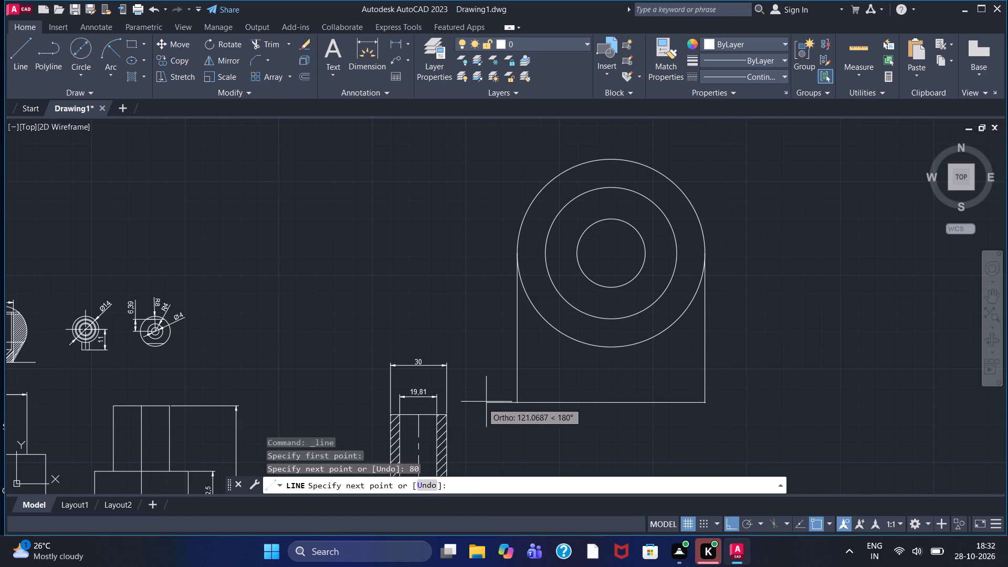
{"action": "left_click", "coordinate": [516, 401]}
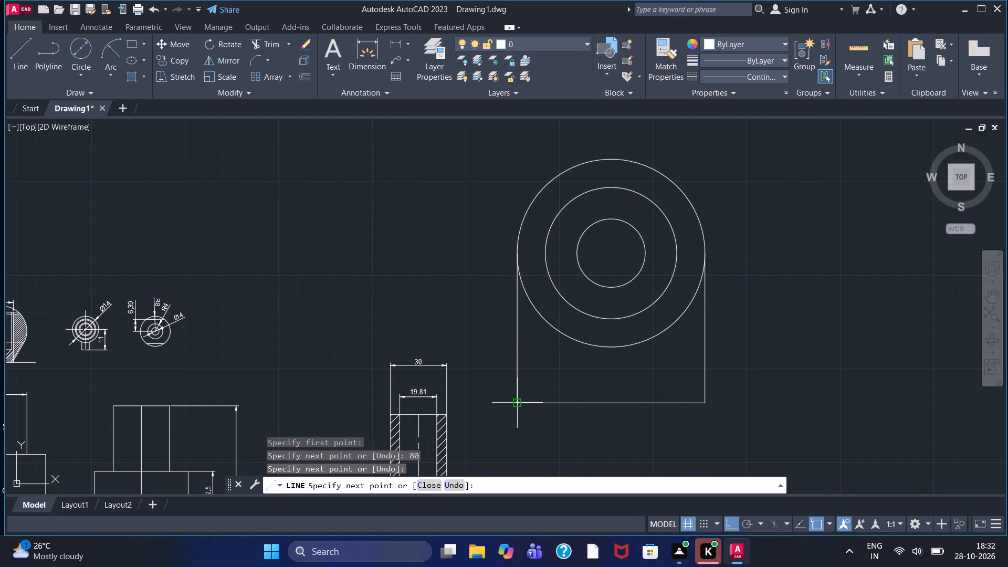
{"action": "key", "text": "Escape"}
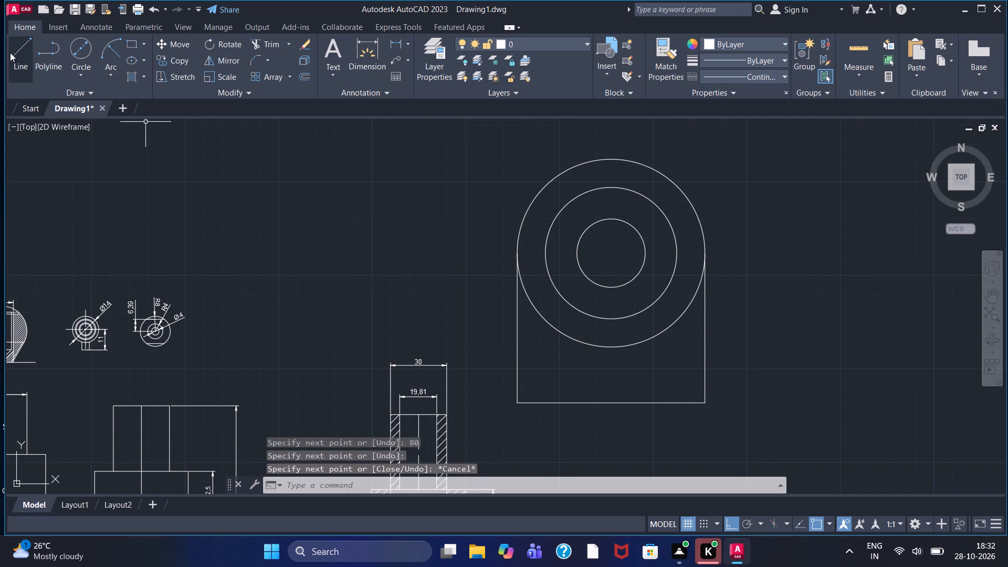
Draw vertical lines down from the middle circle's left and right quadrants, ending slightly below the base line.
{"action": "left_click", "coordinate": [10, 52]}
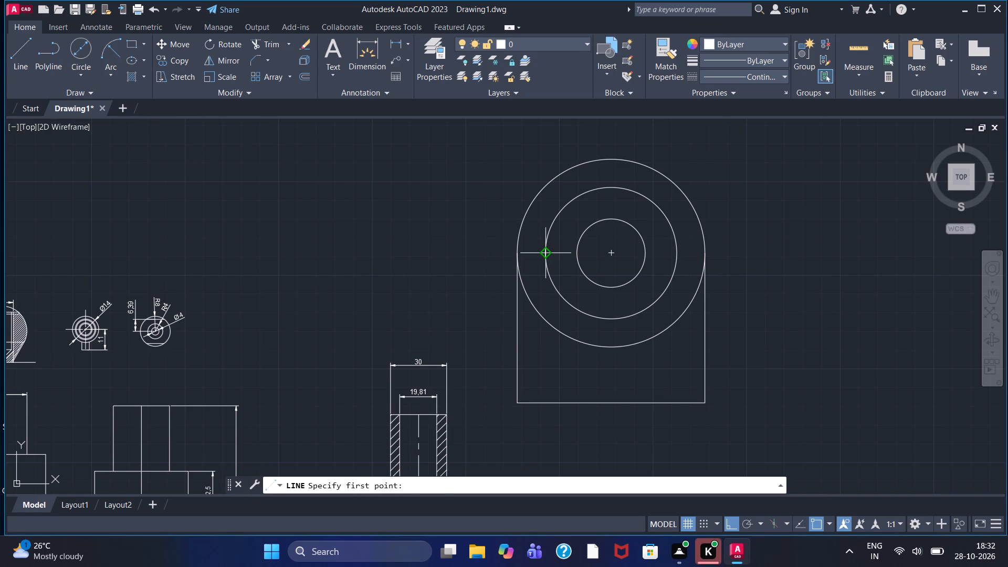
{"action": "left_click_drag", "start_coordinate": [548, 254], "coordinate": [547, 261]}
{"action": "left_click", "coordinate": [562, 418]}
{"action": "right_click", "coordinate": [562, 418]}
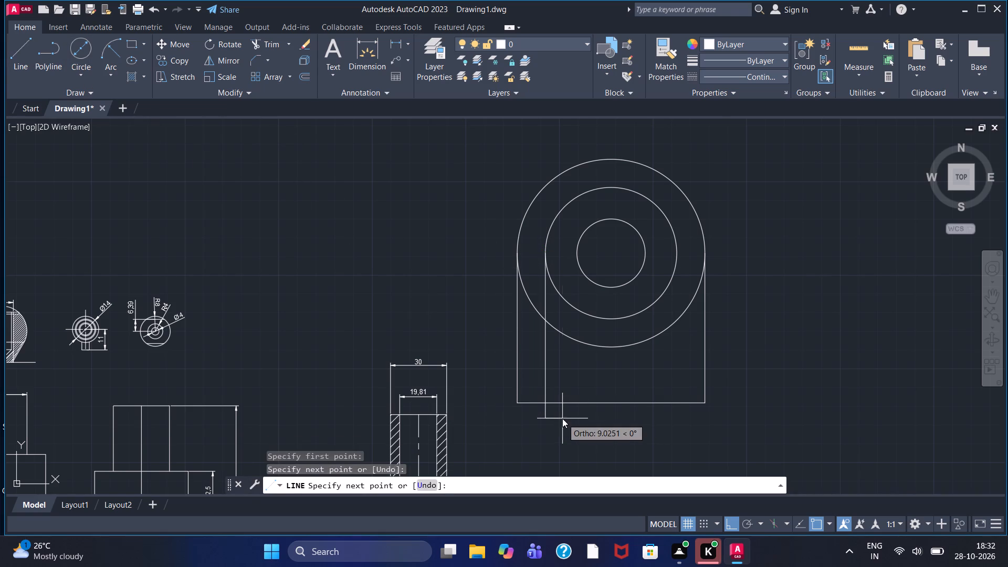
{"action": "left_click", "coordinate": [588, 278]}
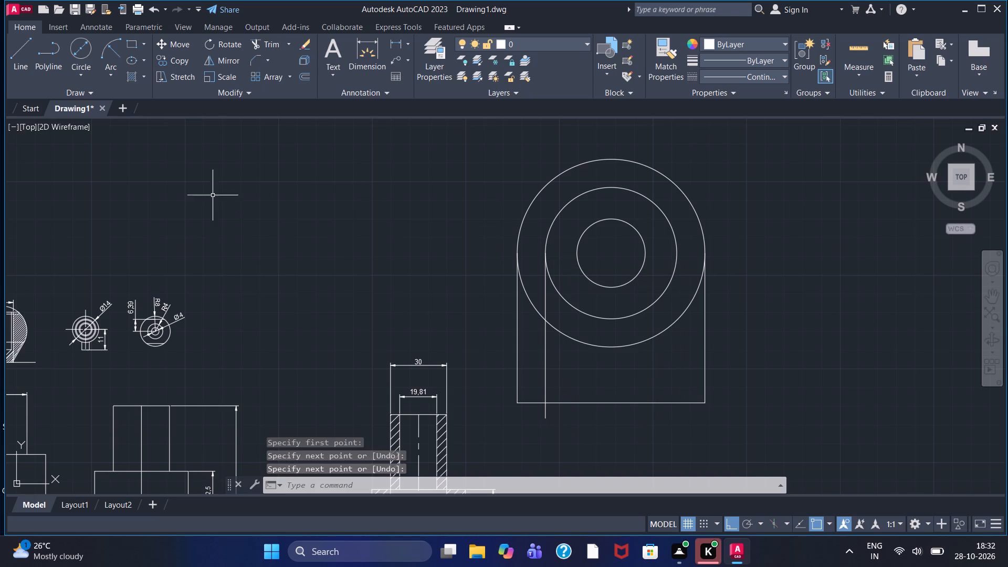
{"action": "left_click", "coordinate": [14, 64]}
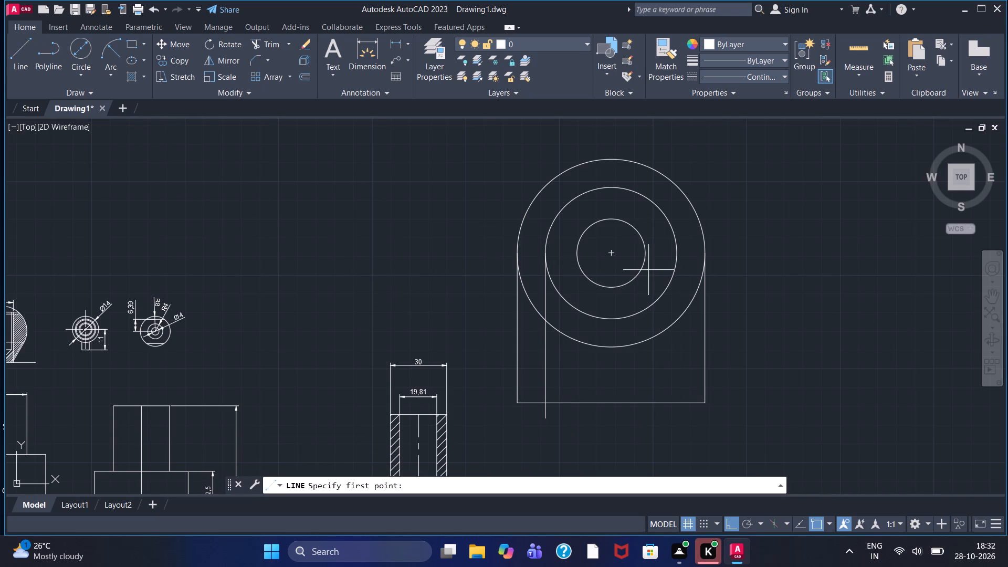
{"action": "left_click", "coordinate": [677, 258]}
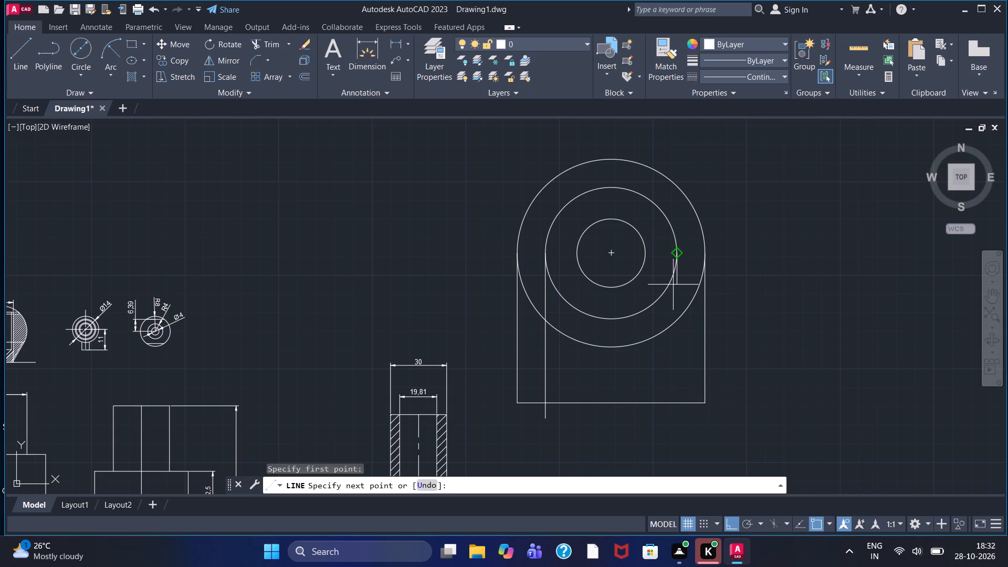
{"action": "left_click", "coordinate": [686, 418]}
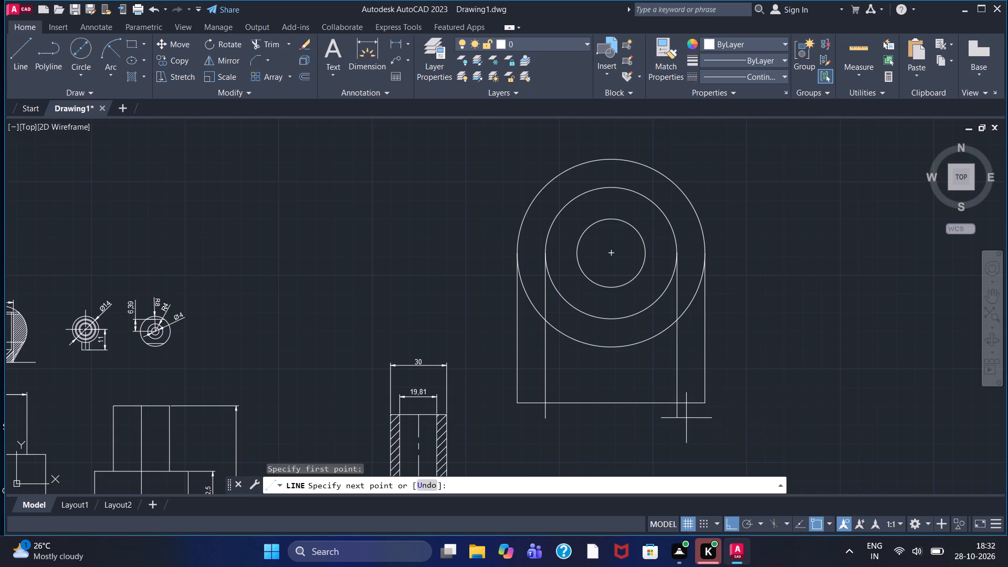
{"action": "right_click", "coordinate": [686, 418]}
{"action": "left_click", "coordinate": [720, 278]}
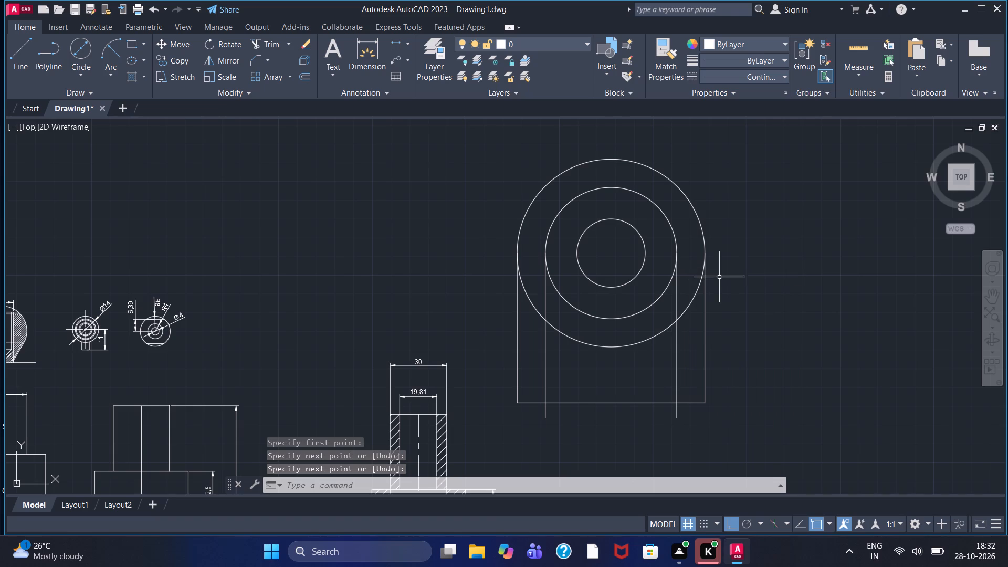
Draw vertical lines down from the smallest circle's left and right quadrants, ending slightly below the base line.
{"action": "left_click", "coordinate": [15, 56]}
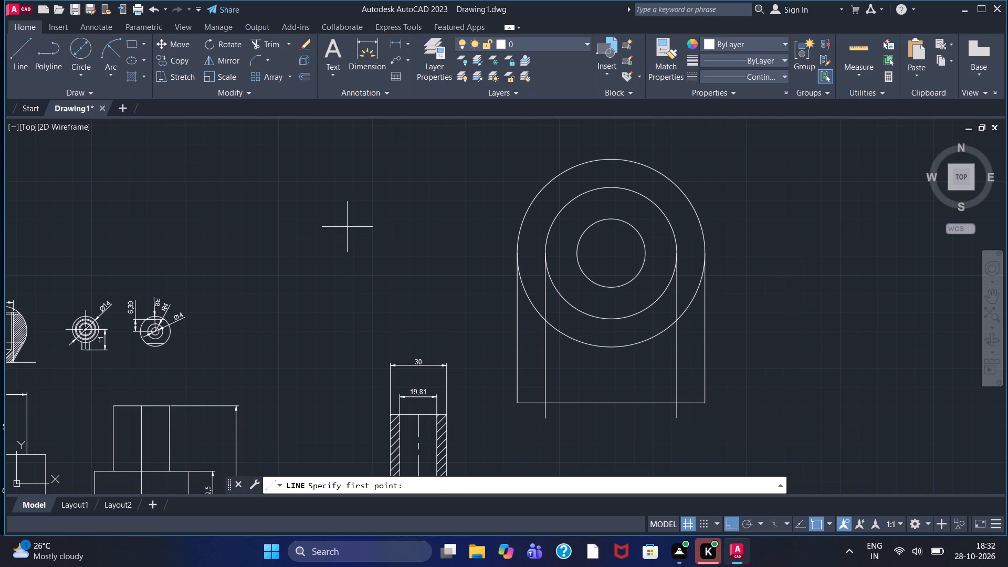
{"action": "left_click", "coordinate": [576, 253]}
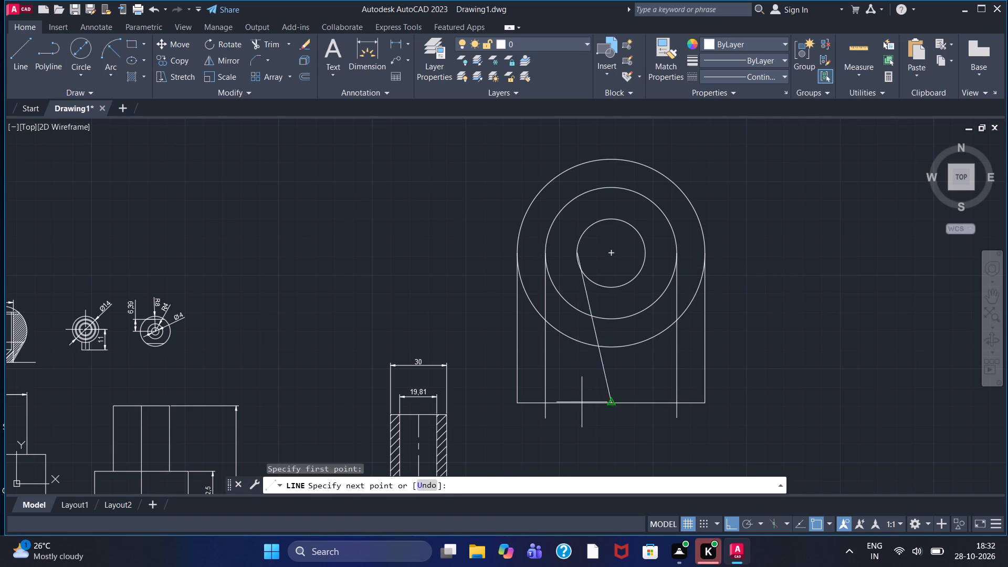
{"action": "left_click", "coordinate": [577, 421]}
{"action": "right_click", "coordinate": [576, 421]}
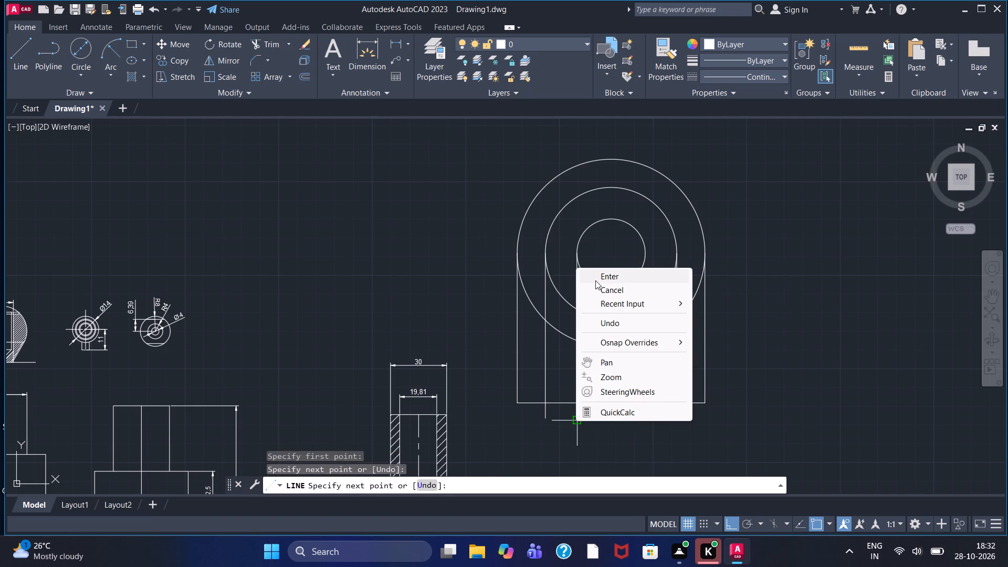
{"action": "left_click", "coordinate": [595, 280]}
{"action": "middle_click_drag", "start_coordinate": [606, 354], "coordinate": [546, 288]}
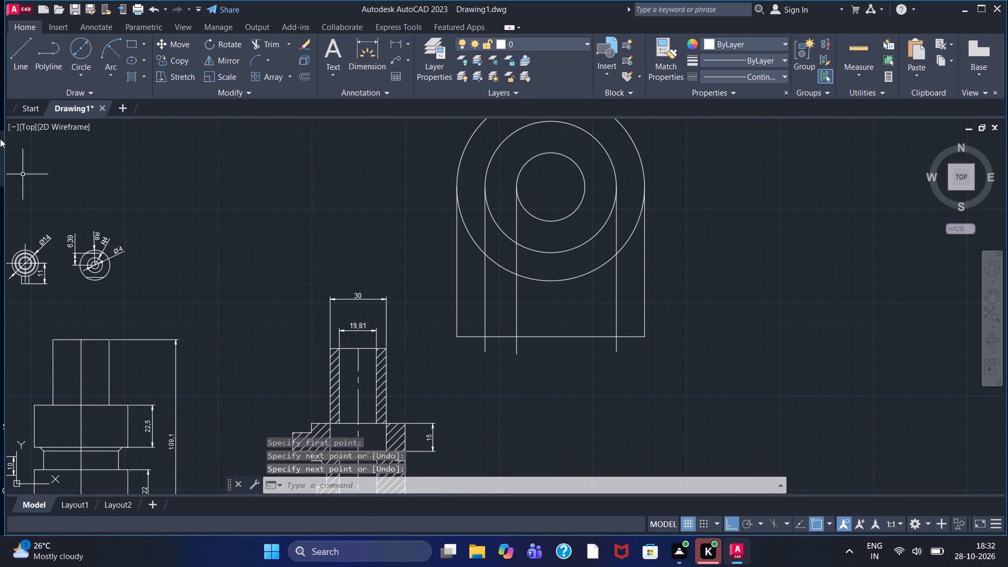
{"action": "left_click", "coordinate": [15, 71]}
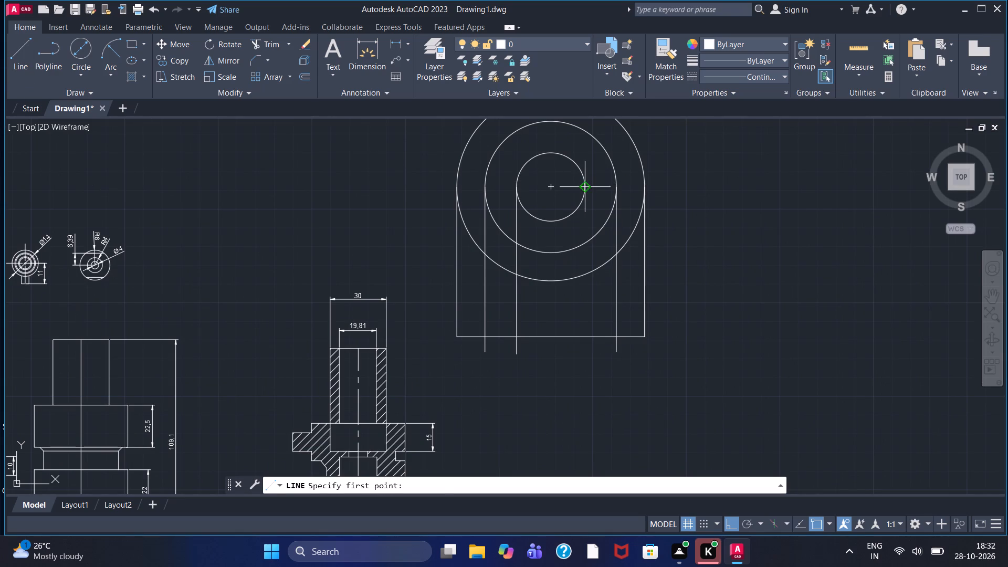
{"action": "left_click", "coordinate": [586, 187]}
{"action": "left_click", "coordinate": [581, 359]}
{"action": "right_click", "coordinate": [581, 359]}
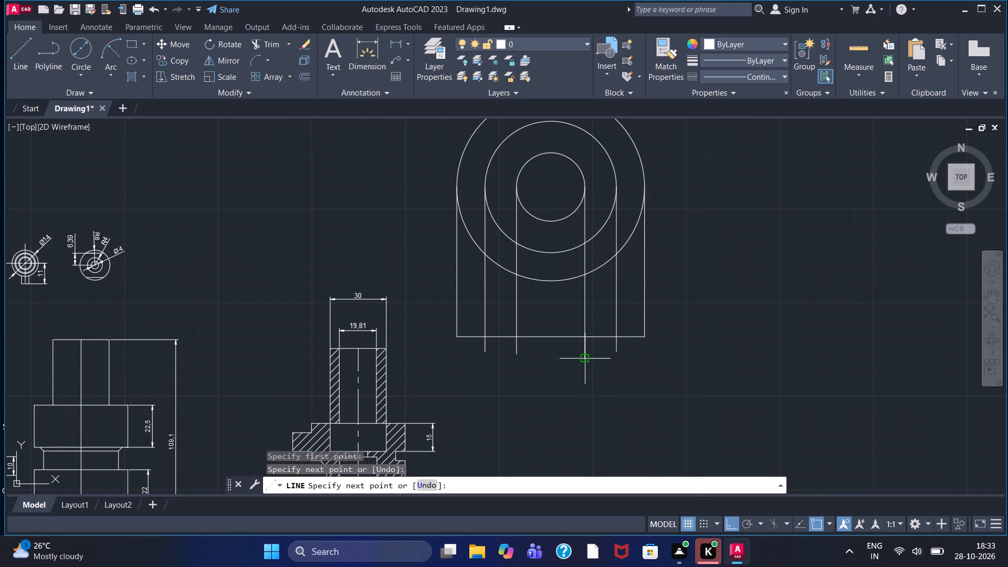
{"action": "left_click", "coordinate": [598, 364]}
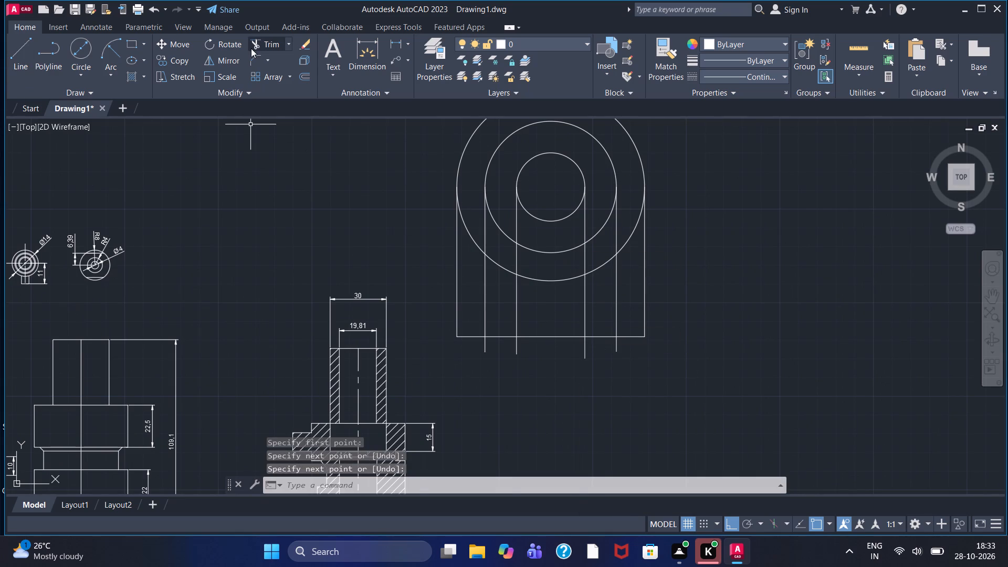
Trim the ends of the four inner vertical lines that project below the base line.
{"action": "left_click", "coordinate": [251, 48]}
{"action": "left_click_drag", "start_coordinate": [479, 347], "coordinate": [623, 341]}
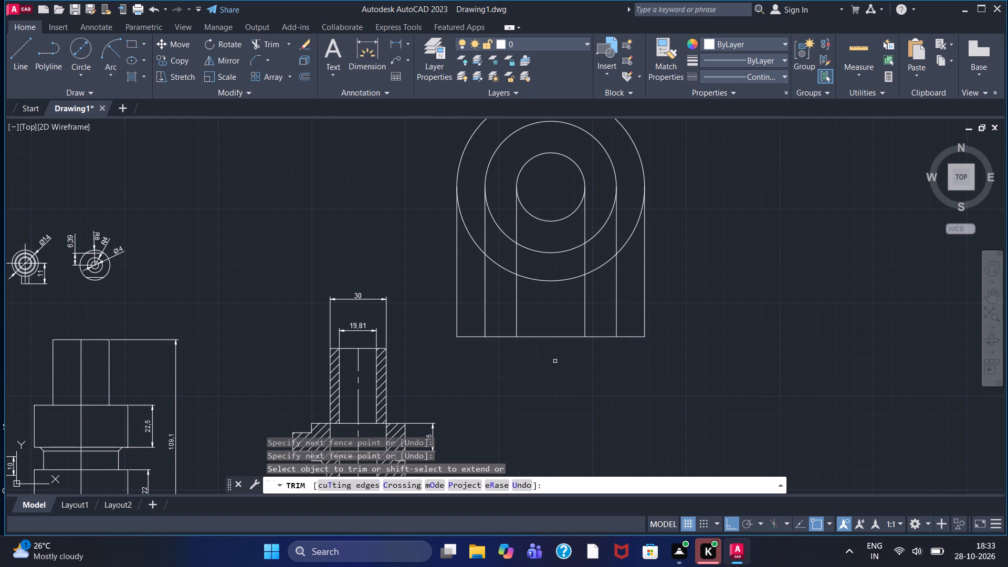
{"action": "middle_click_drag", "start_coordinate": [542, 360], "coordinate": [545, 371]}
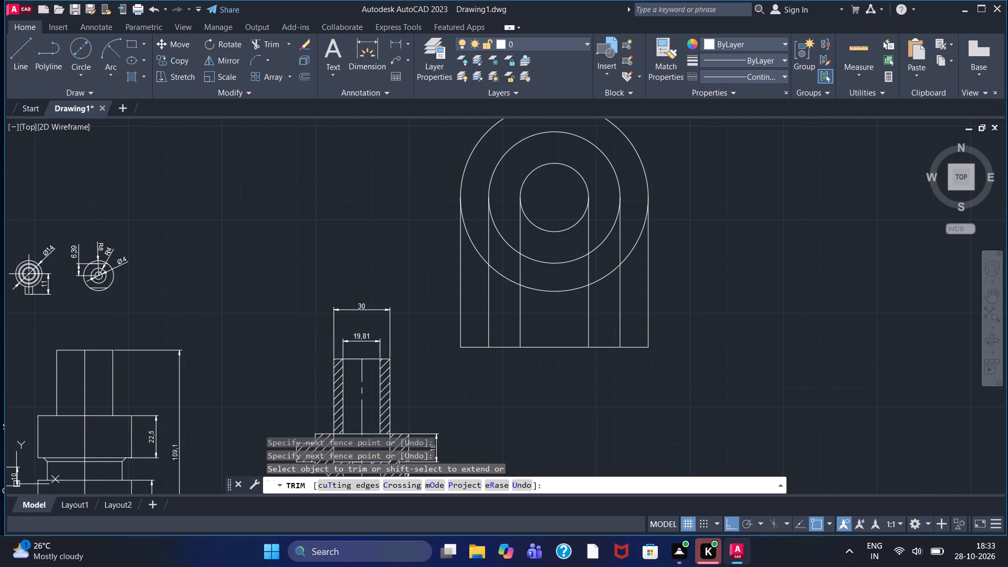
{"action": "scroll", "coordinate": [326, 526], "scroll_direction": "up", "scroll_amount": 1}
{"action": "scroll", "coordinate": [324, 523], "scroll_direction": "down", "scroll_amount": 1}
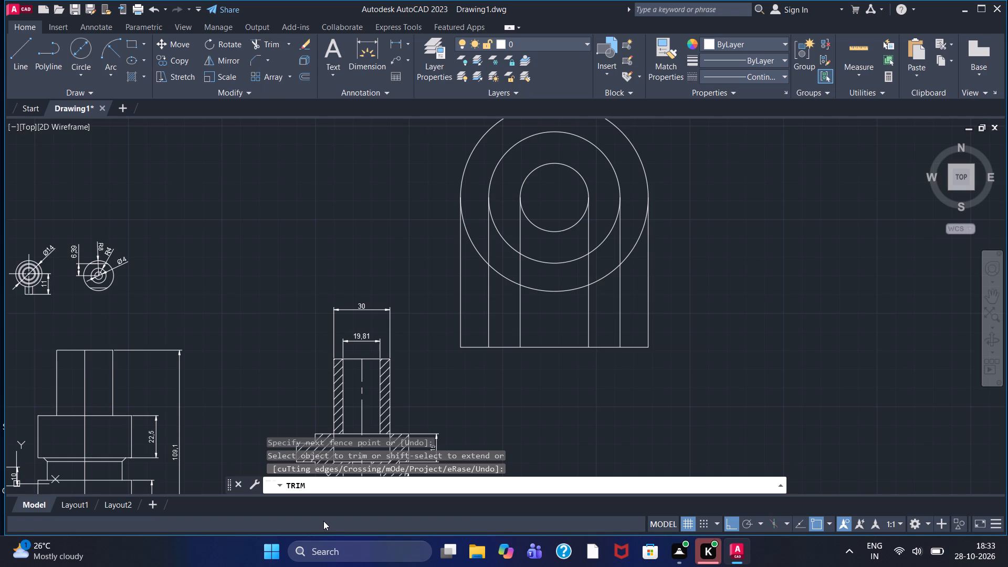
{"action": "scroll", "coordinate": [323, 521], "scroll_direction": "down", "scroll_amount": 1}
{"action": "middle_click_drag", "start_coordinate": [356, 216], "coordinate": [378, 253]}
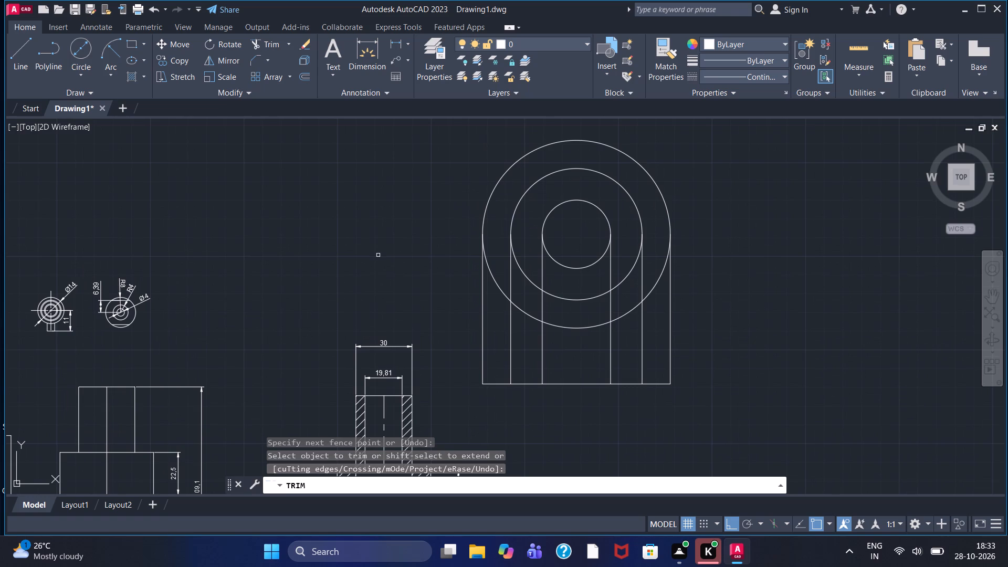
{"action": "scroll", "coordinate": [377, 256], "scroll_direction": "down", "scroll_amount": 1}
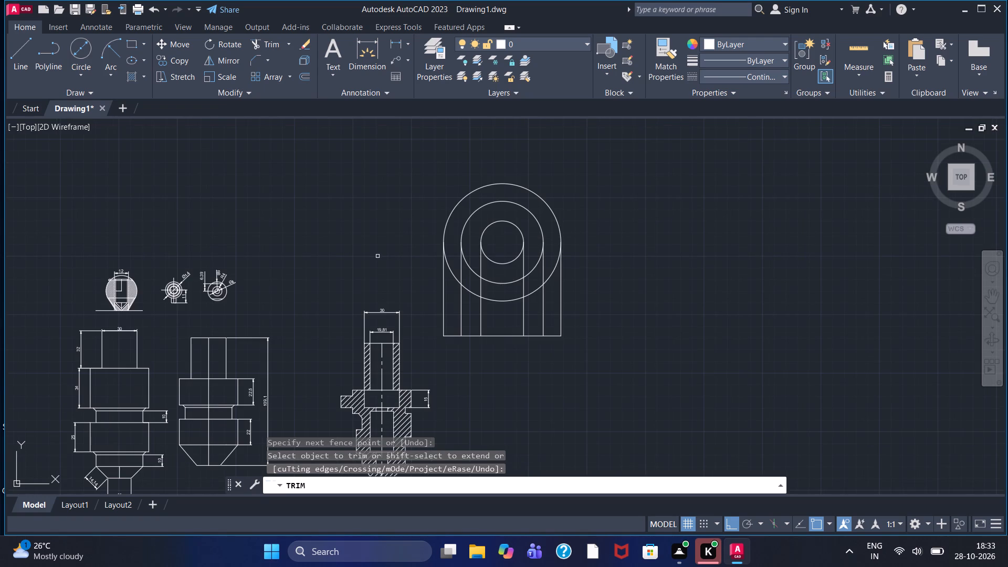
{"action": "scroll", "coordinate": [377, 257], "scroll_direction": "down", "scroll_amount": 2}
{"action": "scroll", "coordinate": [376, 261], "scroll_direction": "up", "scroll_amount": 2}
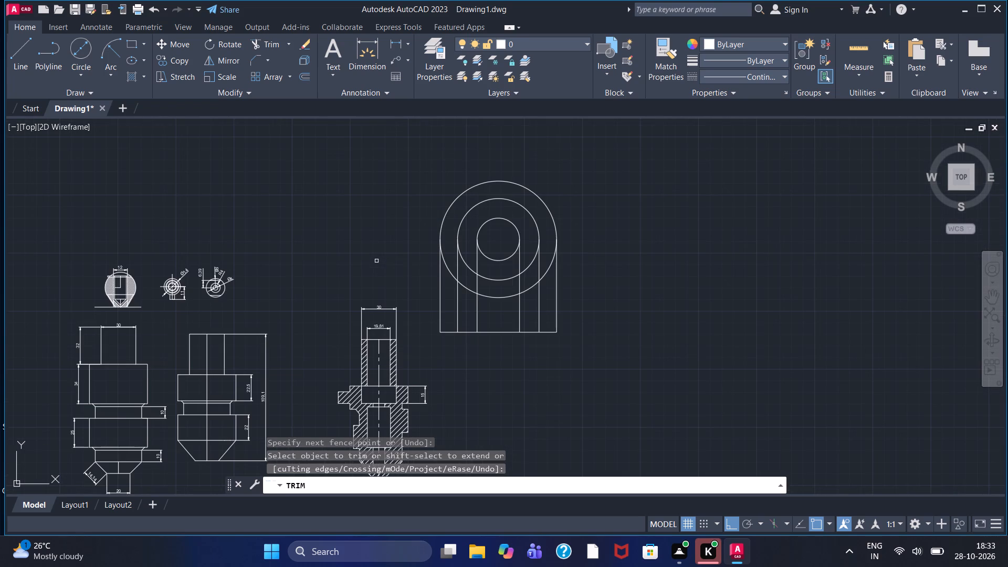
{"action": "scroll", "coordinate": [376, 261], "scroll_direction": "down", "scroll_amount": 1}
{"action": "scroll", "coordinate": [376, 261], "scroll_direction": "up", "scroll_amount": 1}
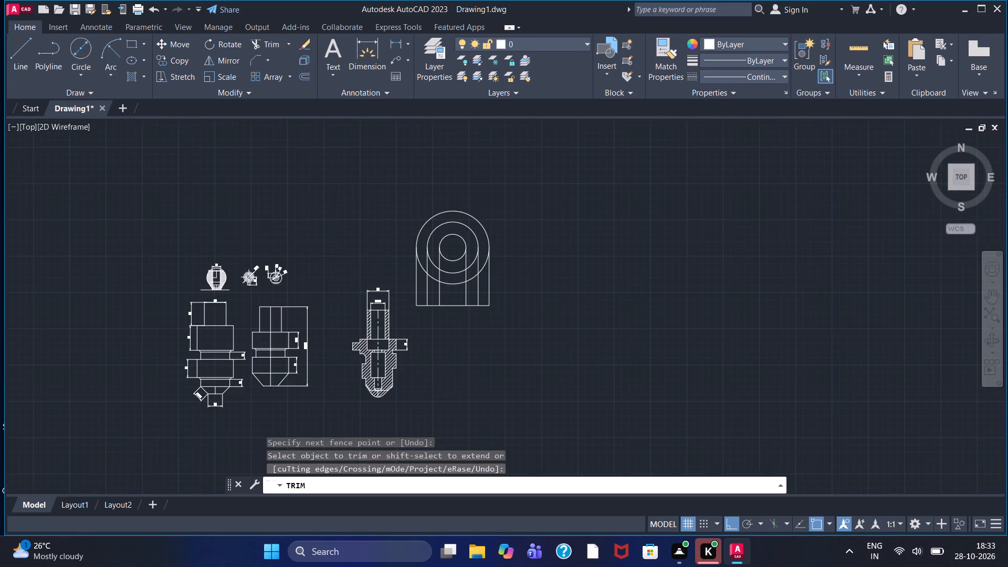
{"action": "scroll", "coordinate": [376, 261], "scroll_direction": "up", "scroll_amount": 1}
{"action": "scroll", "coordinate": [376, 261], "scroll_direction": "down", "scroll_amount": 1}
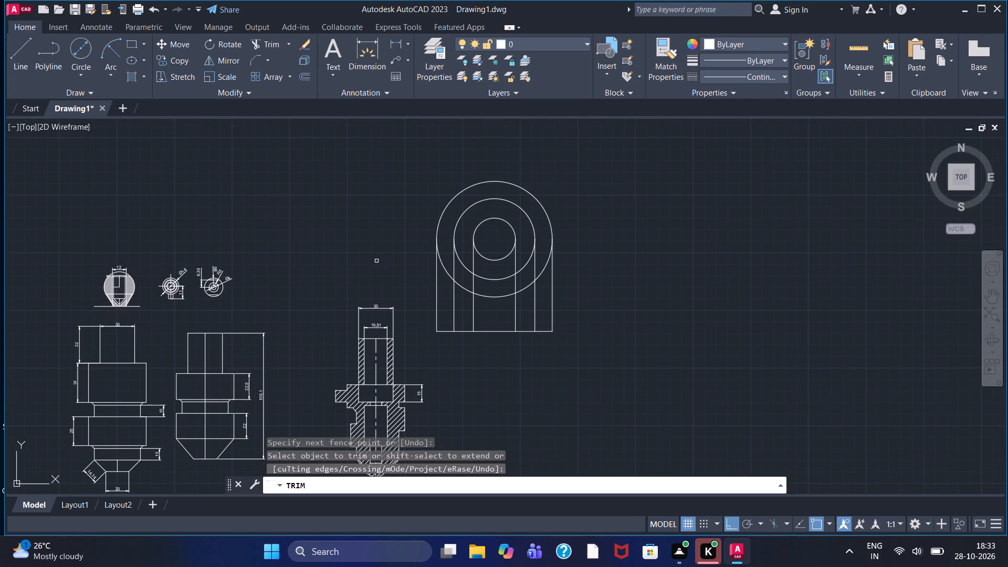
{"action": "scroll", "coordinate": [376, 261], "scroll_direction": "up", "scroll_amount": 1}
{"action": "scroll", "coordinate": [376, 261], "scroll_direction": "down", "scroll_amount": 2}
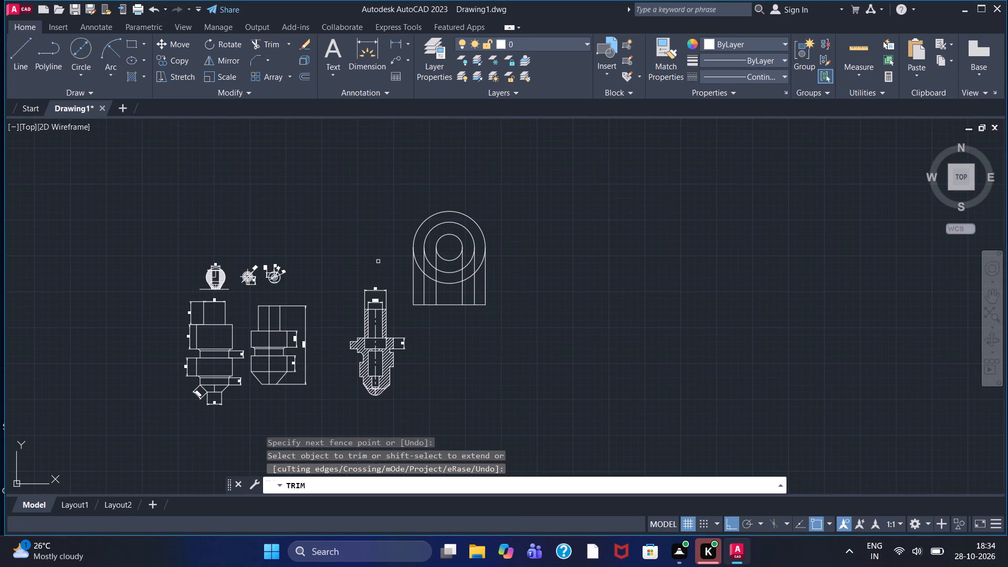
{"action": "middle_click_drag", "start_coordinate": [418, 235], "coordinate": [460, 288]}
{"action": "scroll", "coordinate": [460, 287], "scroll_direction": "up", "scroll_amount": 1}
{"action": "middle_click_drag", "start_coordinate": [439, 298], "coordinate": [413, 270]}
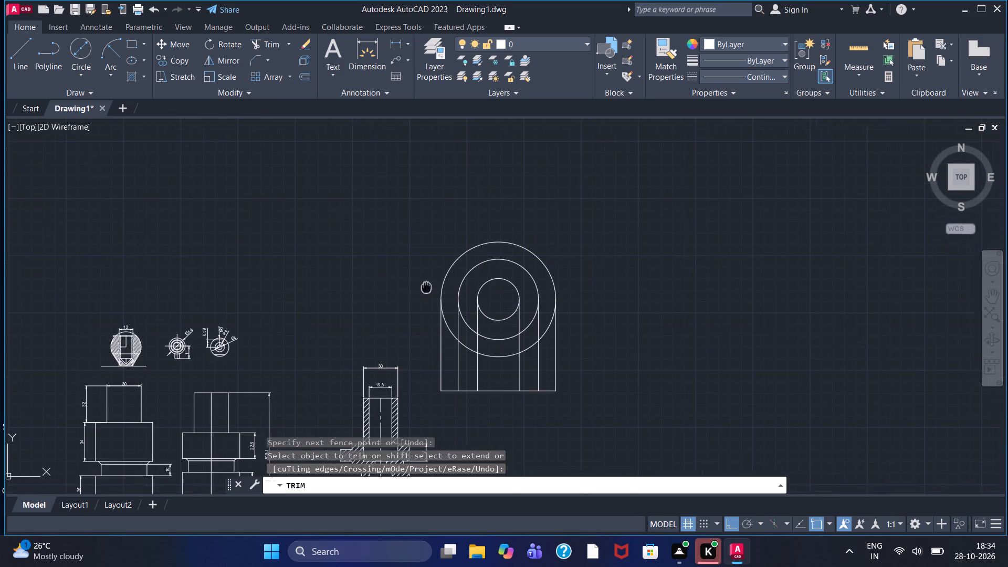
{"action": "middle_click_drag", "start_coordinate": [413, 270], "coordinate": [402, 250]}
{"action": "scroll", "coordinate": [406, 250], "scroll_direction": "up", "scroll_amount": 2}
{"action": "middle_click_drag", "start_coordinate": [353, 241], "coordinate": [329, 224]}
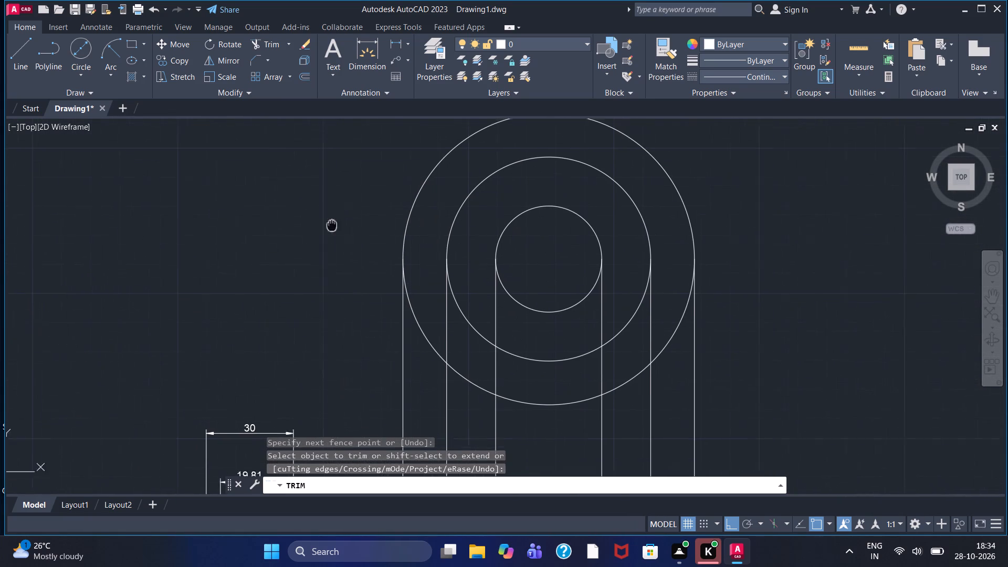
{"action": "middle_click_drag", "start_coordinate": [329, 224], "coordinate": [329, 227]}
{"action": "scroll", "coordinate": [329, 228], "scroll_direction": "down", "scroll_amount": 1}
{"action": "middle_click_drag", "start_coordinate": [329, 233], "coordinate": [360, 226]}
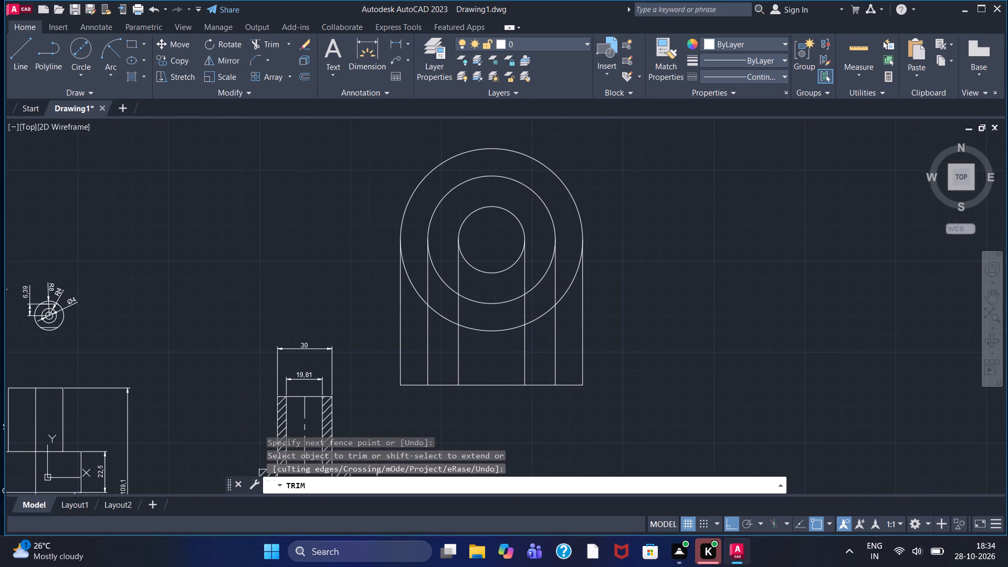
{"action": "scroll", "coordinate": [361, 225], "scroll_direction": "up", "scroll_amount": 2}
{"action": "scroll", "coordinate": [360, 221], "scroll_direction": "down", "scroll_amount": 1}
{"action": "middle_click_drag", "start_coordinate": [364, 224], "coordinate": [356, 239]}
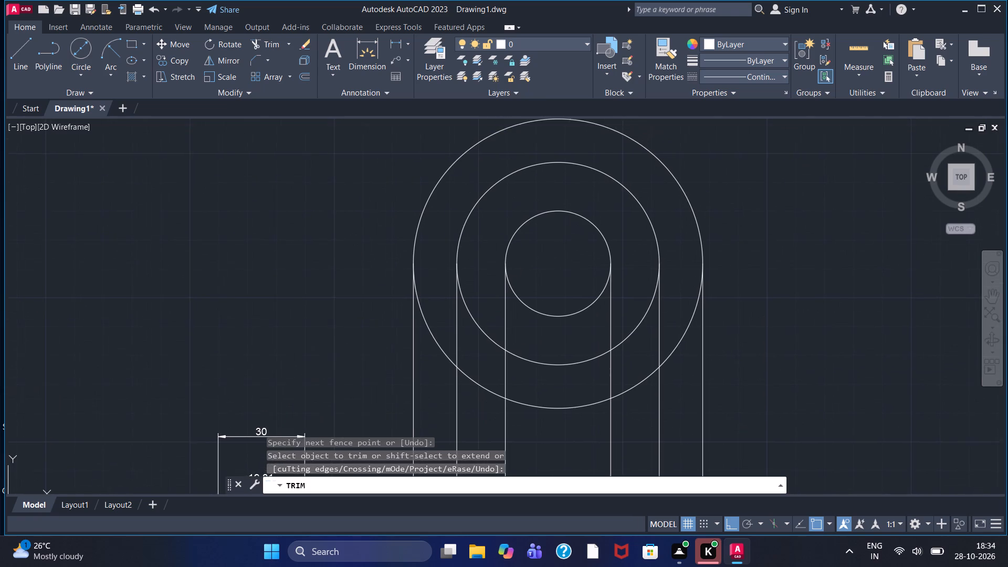
Draw a horizontal line 100 units long to the right from the top quadrant of the outermost circle.
{"action": "scroll", "coordinate": [356, 239], "scroll_direction": "down", "scroll_amount": 1}
{"action": "middle_click_drag", "start_coordinate": [354, 232], "coordinate": [286, 221]}
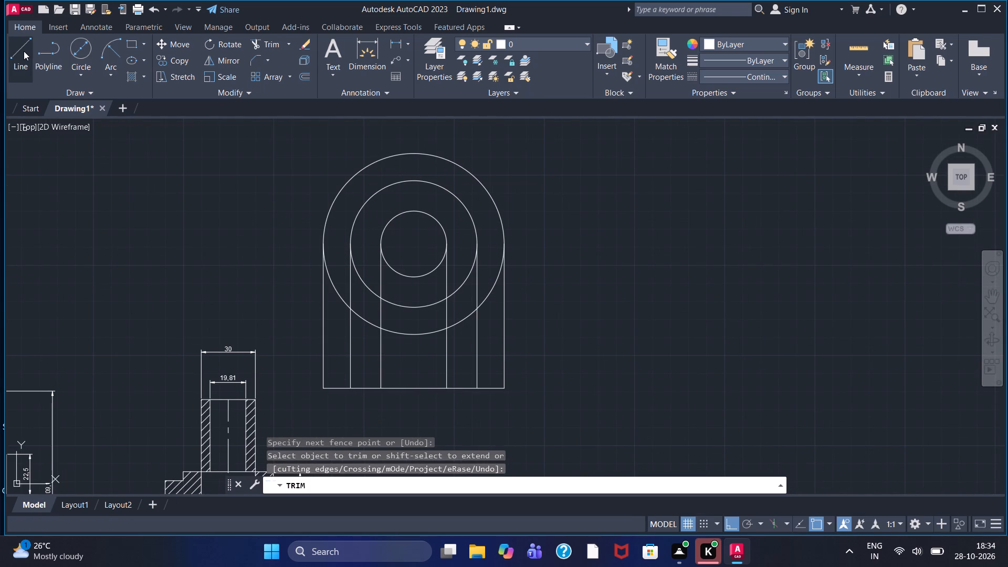
{"action": "left_click", "coordinate": [85, 44]}
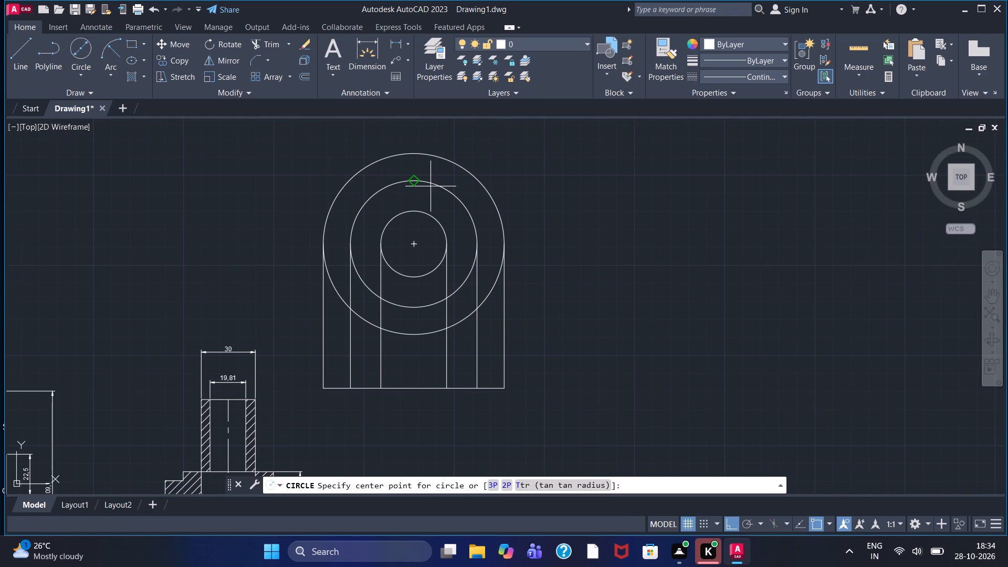
{"action": "left_click", "coordinate": [9, 58]}
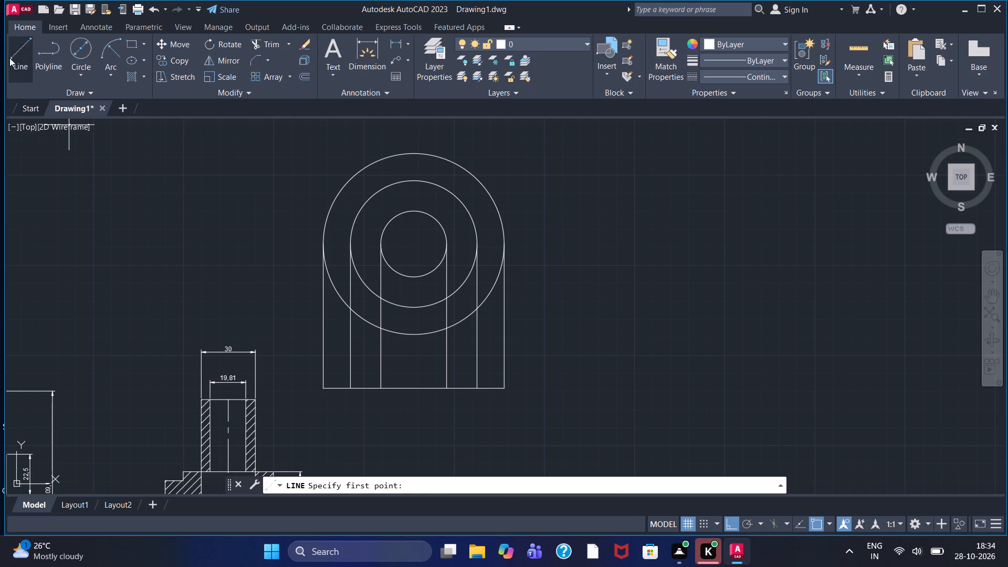
{"action": "left_click", "coordinate": [413, 151]}
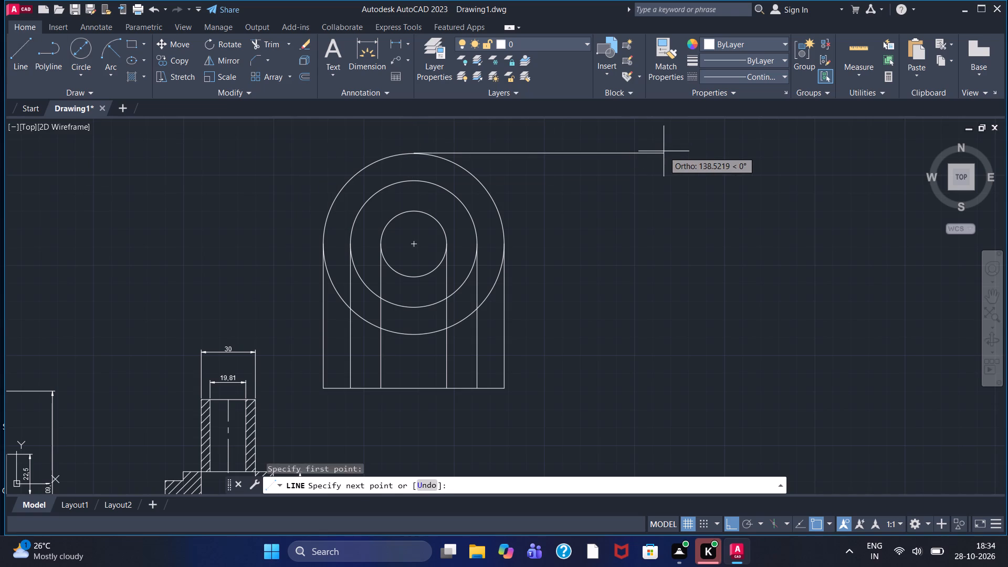
{"action": "type", "text": "100"}
{"action": "key", "text": "Return"}
{"action": "right_click", "coordinate": [628, 157]}
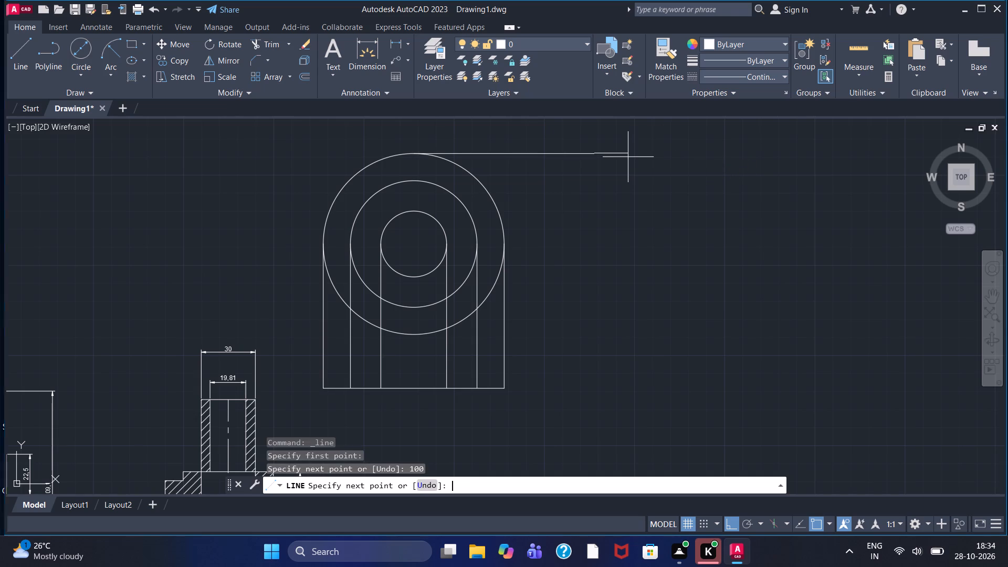
{"action": "left_click", "coordinate": [637, 164]}
Draw 100-unit horizontal lines to the right from the top quadrants of the middle and smallest circles.
{"action": "left_click", "coordinate": [23, 59]}
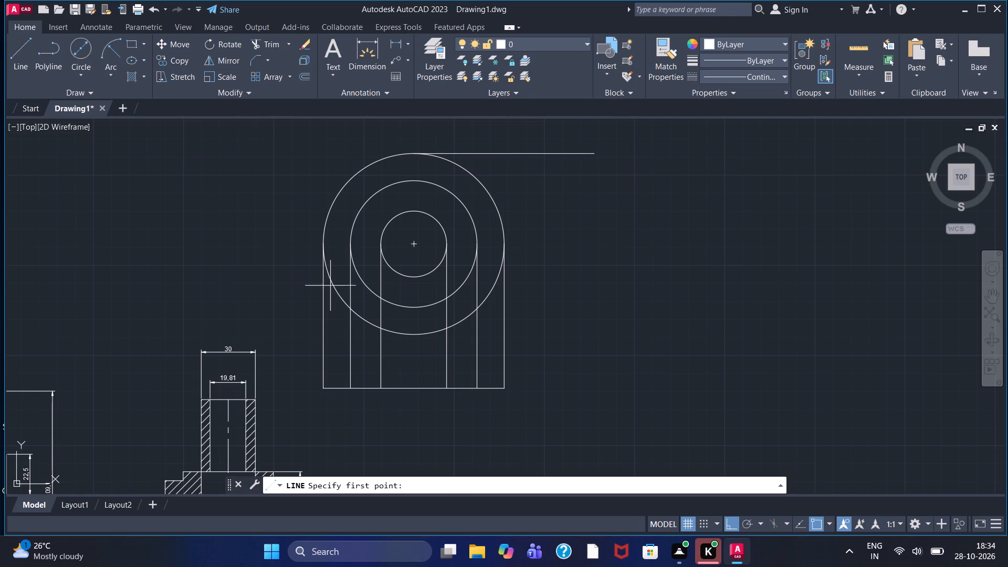
{"action": "left_click", "coordinate": [412, 181]}
{"action": "type", "text": "100"}
{"action": "key", "text": "Return"}
{"action": "right_click", "coordinate": [457, 185]}
{"action": "left_click", "coordinate": [470, 194]}
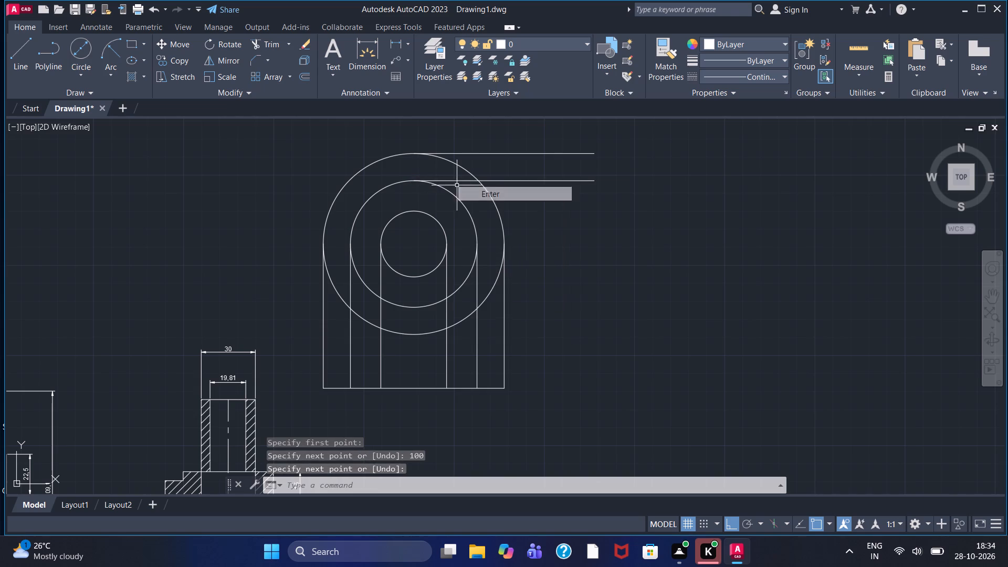
{"action": "left_click", "coordinate": [11, 64]}
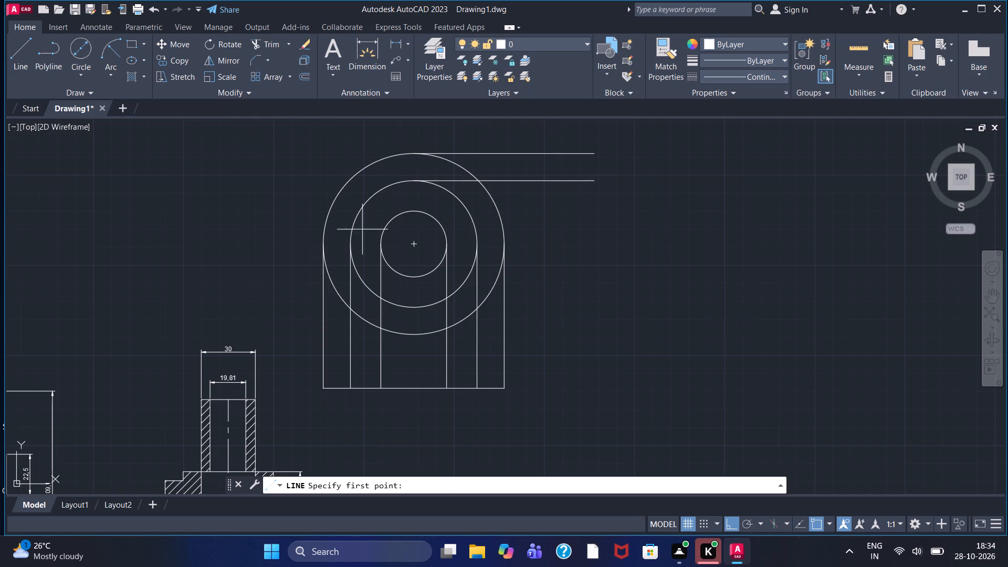
{"action": "left_click", "coordinate": [414, 211]}
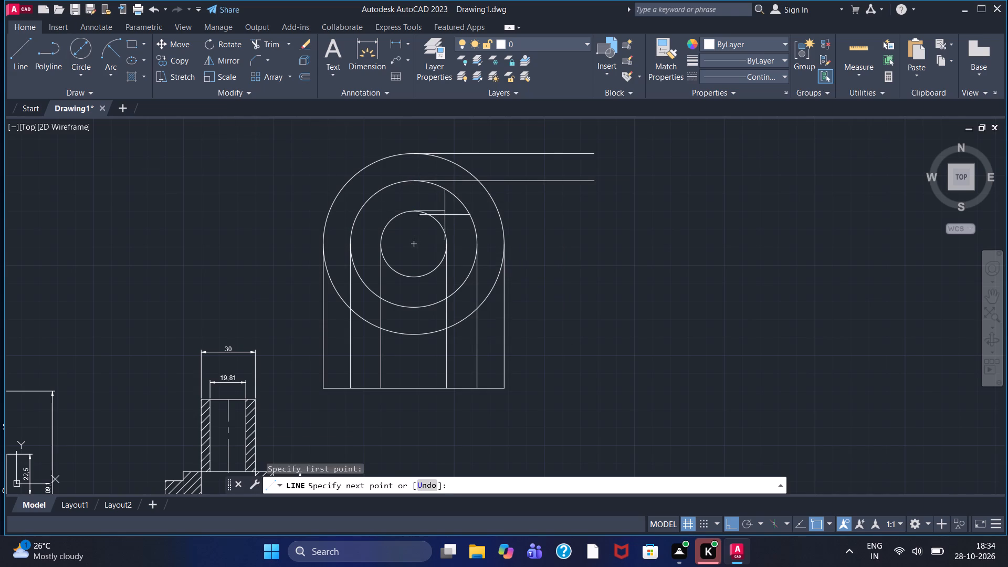
{"action": "type", "text": "100"}
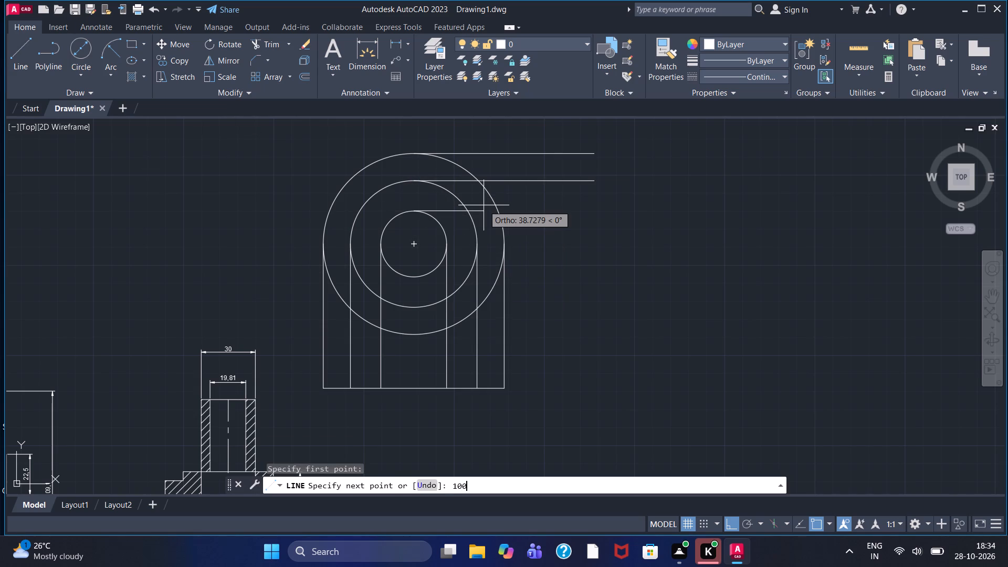
{"action": "key", "text": "Return"}
{"action": "key", "text": "Escape"}
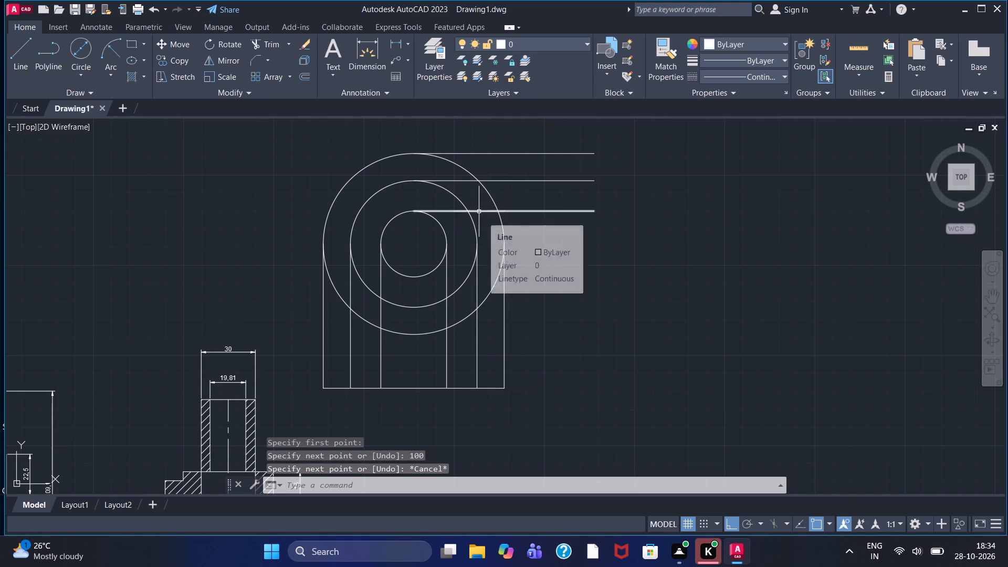
Draw two concentric circles of diameter 50 and 40 centred on the right end of the middle horizontal line.
{"action": "left_click", "coordinate": [81, 46]}
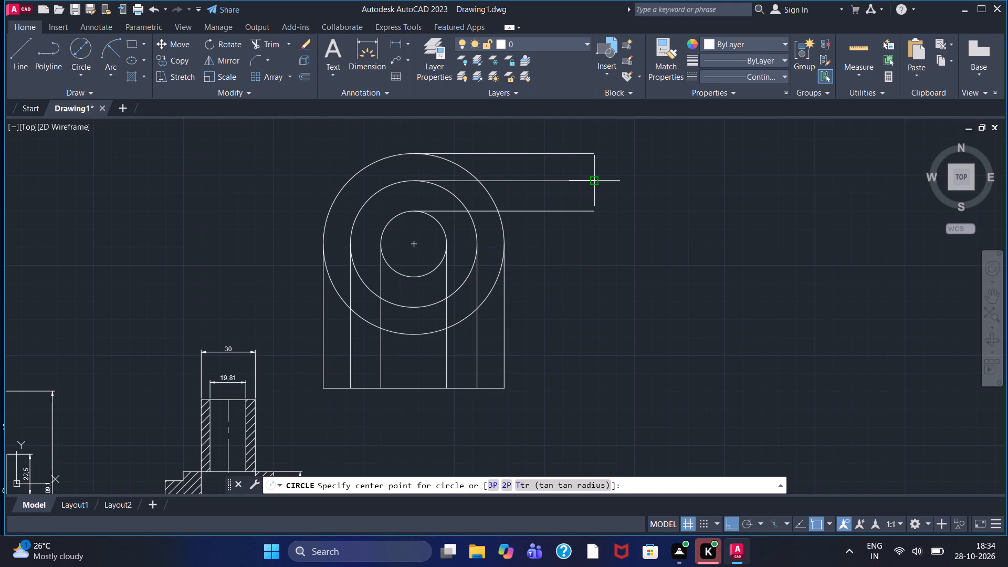
{"action": "left_click", "coordinate": [591, 180]}
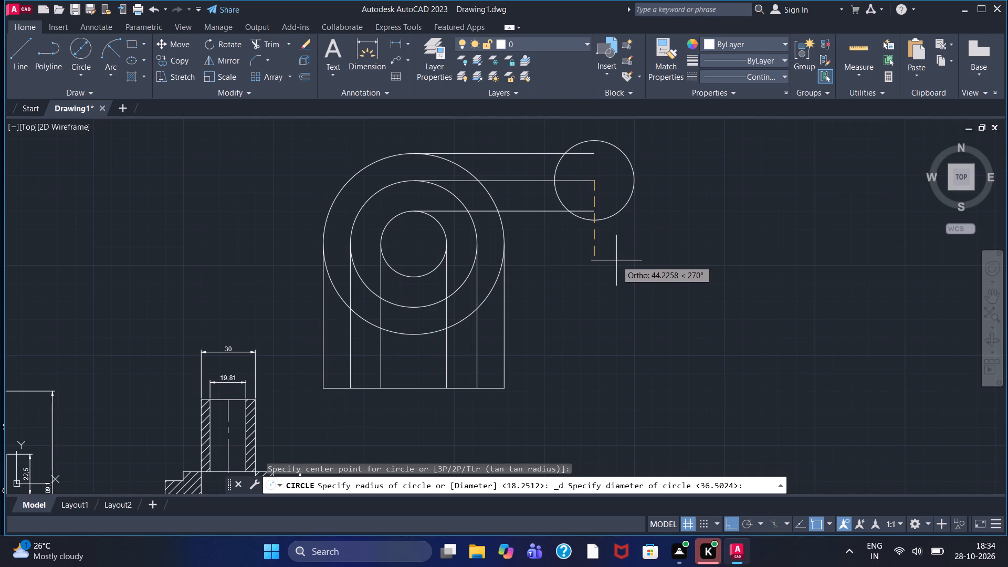
{"action": "type", "text": "50"}
{"action": "key", "text": "Return"}
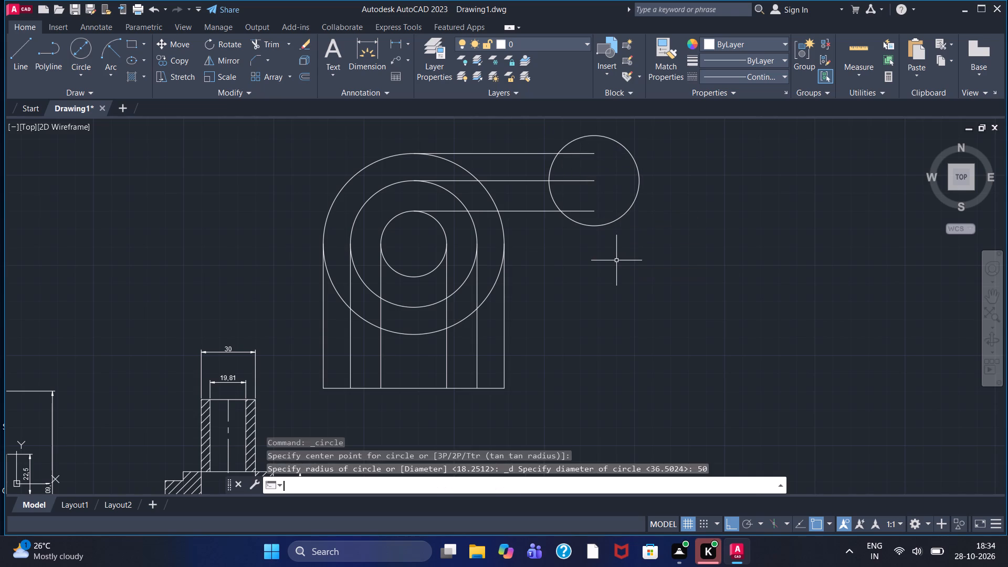
{"action": "middle_click_drag", "start_coordinate": [616, 261], "coordinate": [631, 375]}
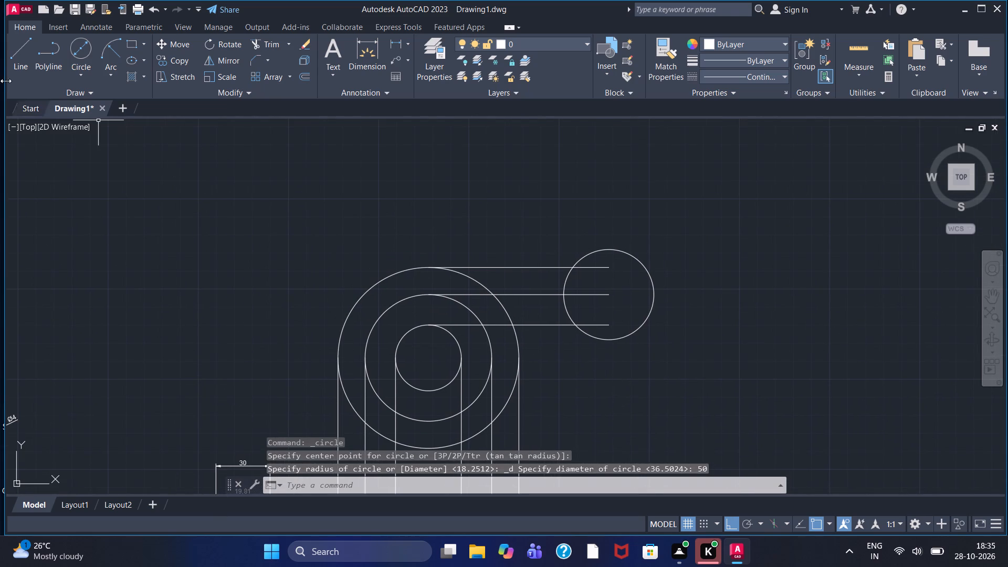
{"action": "left_click", "coordinate": [77, 47]}
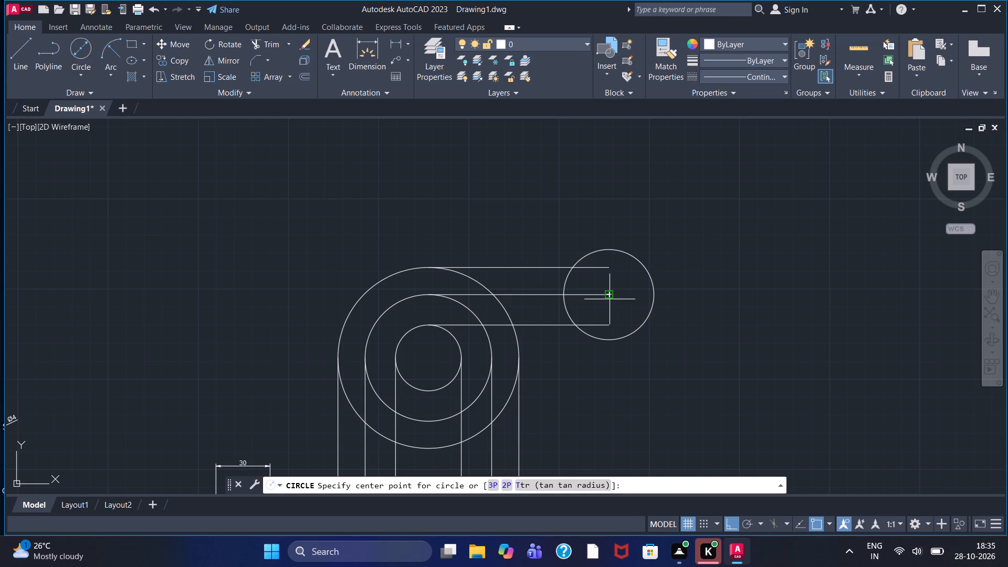
{"action": "left_click", "coordinate": [607, 295]}
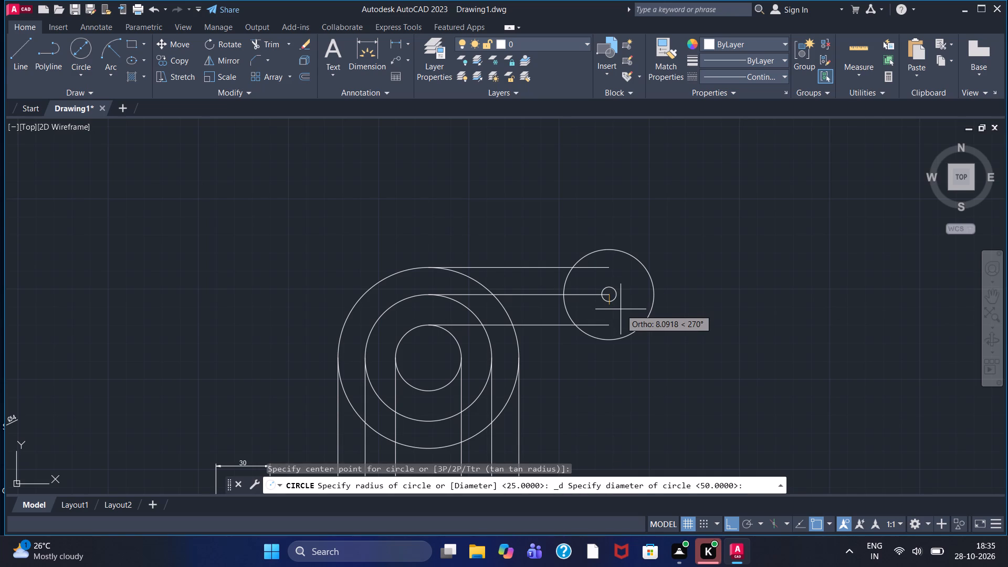
{"action": "type", "text": "40"}
{"action": "key", "text": "Return"}
Add a concentric circle of radius 30 around the two circles at the end of the middle horizontal line.
{"action": "right_click", "coordinate": [621, 310]}
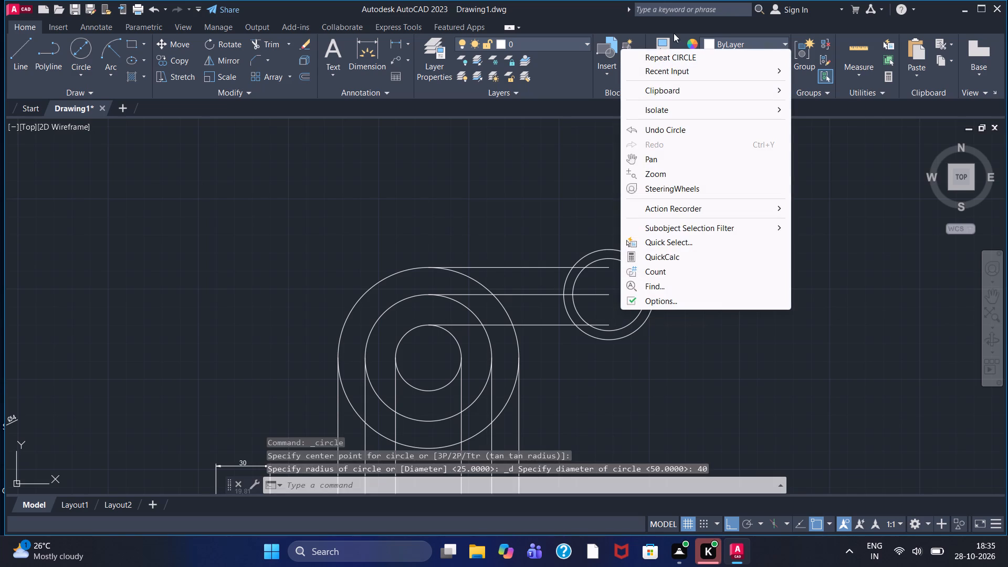
{"action": "left_click", "coordinate": [677, 59]}
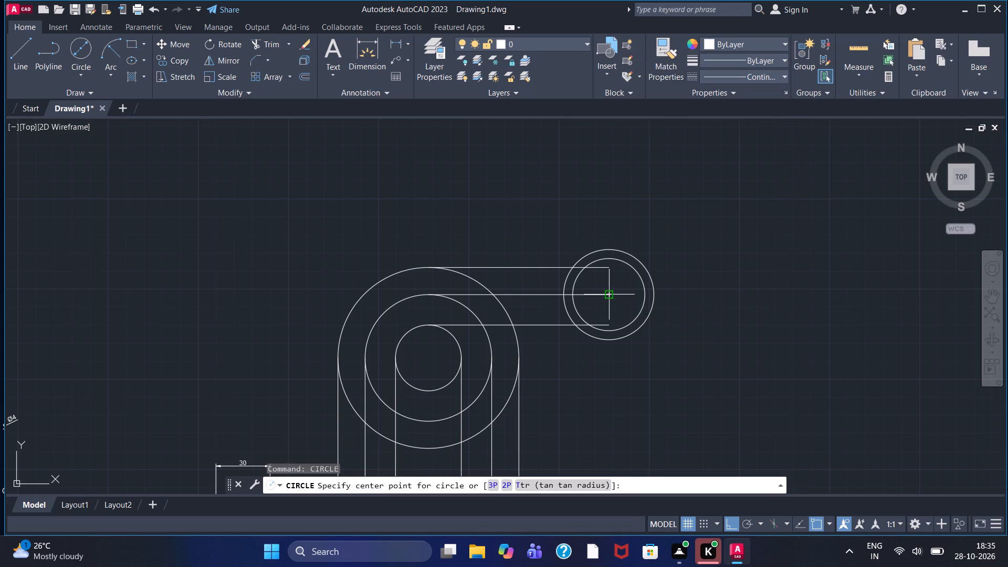
{"action": "left_click", "coordinate": [610, 295]}
{"action": "type", "text": "30"}
{"action": "key", "text": "Return"}
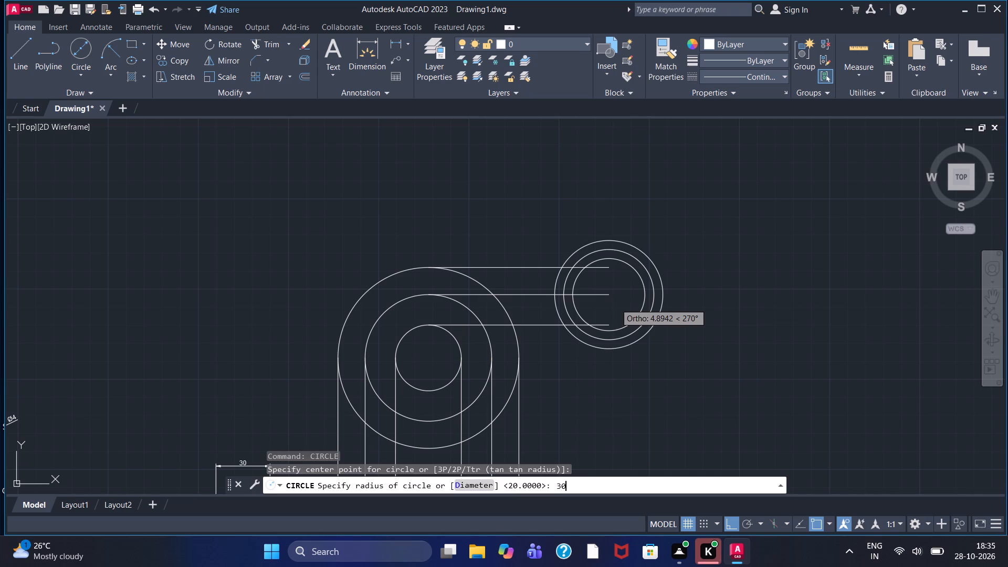
{"action": "key", "text": "Escape"}
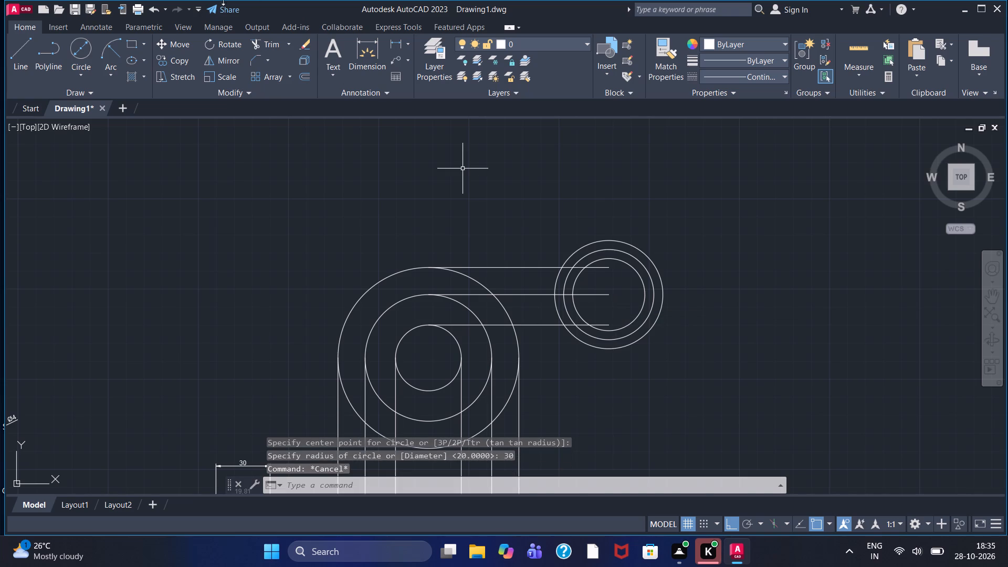
Trim away the portions of the three horizontal lines that lie inside the radius 30 circle.
{"action": "left_click", "coordinate": [262, 42]}
{"action": "scroll", "coordinate": [527, 194], "scroll_direction": "up", "scroll_amount": 2}
{"action": "middle_click_drag", "start_coordinate": [614, 323], "coordinate": [495, 153]}
{"action": "double_click", "coordinate": [507, 213]}
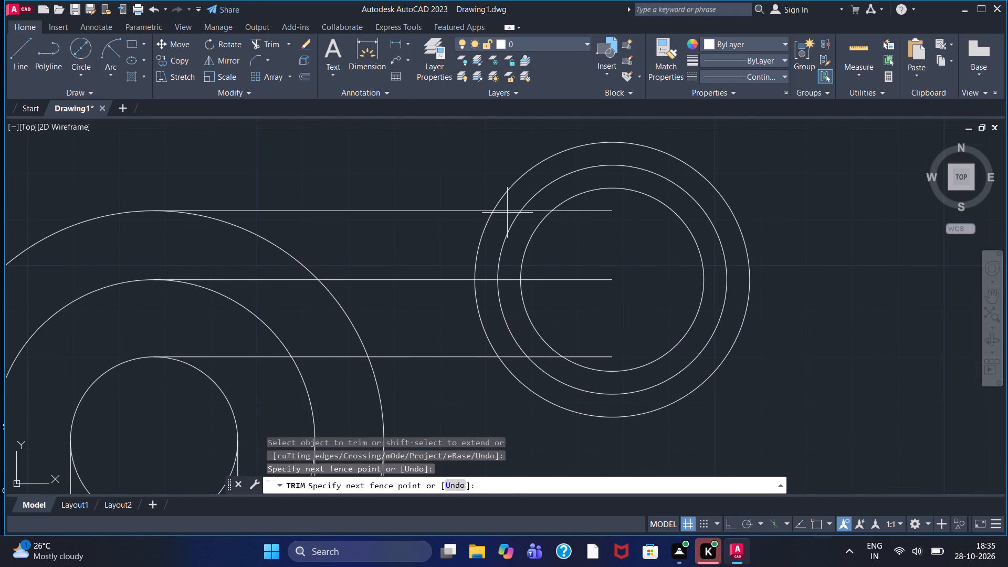
{"action": "left_click", "coordinate": [511, 204]}
{"action": "left_click_drag", "start_coordinate": [485, 277], "coordinate": [510, 356]}
{"action": "left_click_drag", "start_coordinate": [510, 356], "coordinate": [513, 363]}
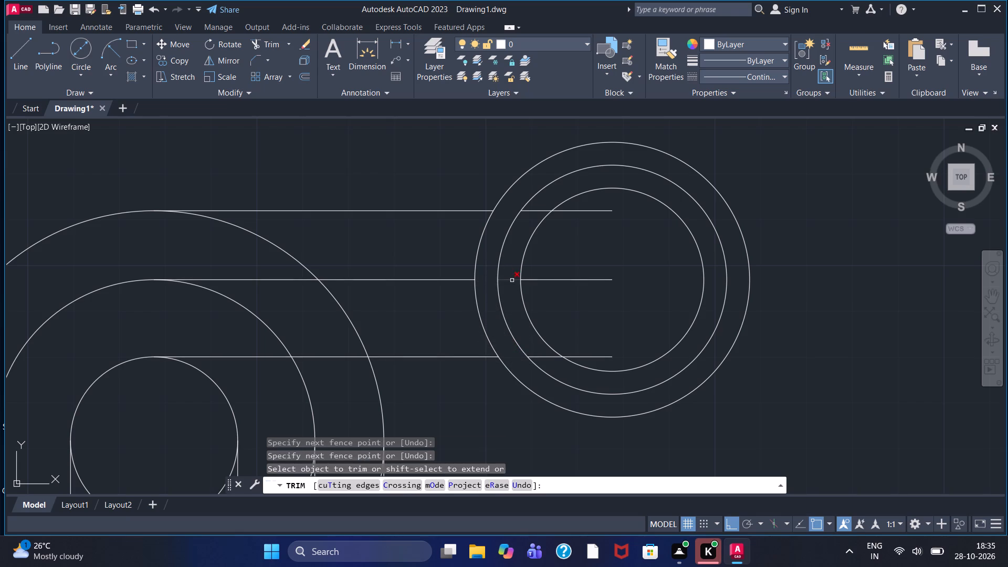
{"action": "left_click", "coordinate": [512, 281]}
{"action": "left_click", "coordinate": [539, 210]}
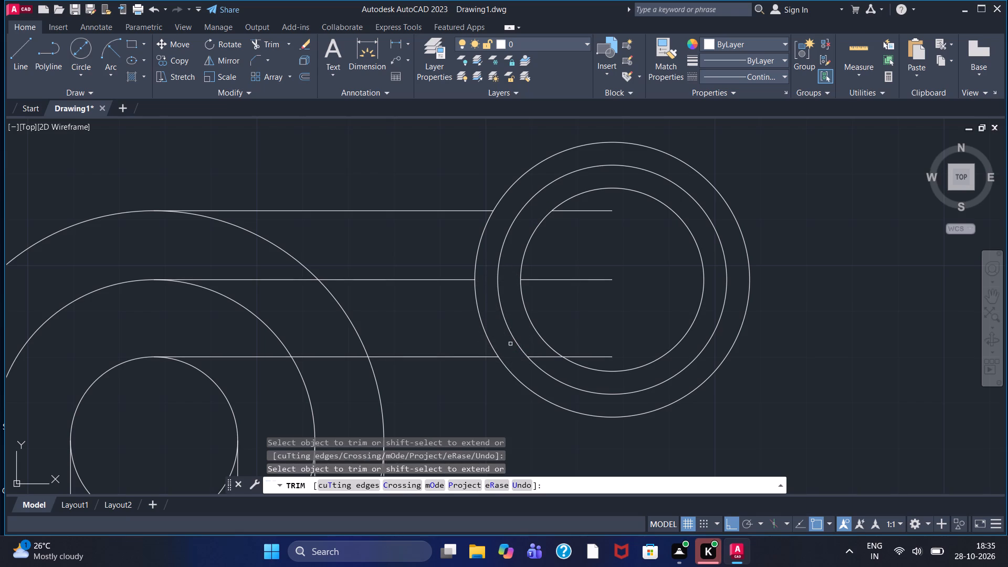
{"action": "left_click", "coordinate": [540, 356]}
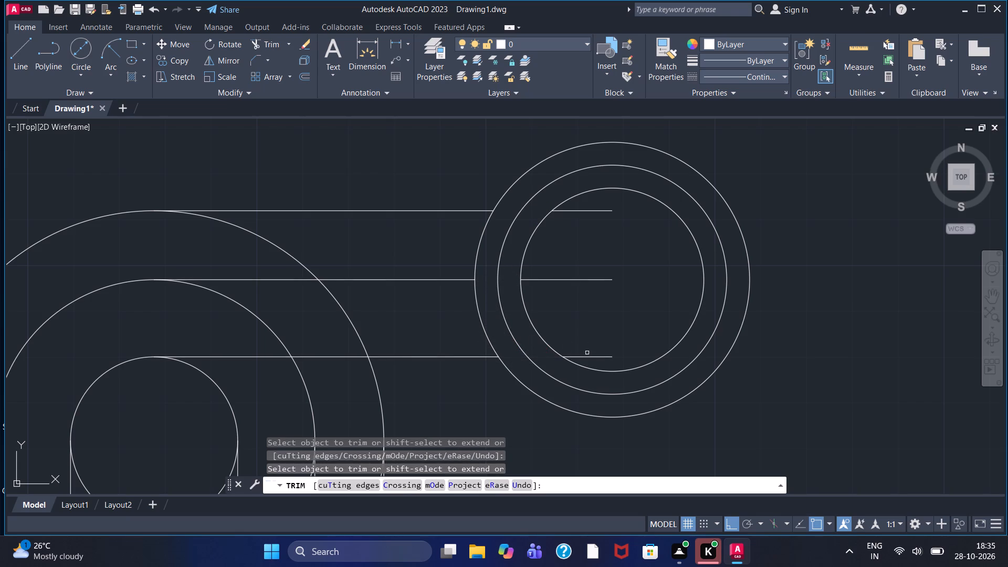
{"action": "left_click", "coordinate": [587, 359]}
{"action": "left_click", "coordinate": [574, 282]}
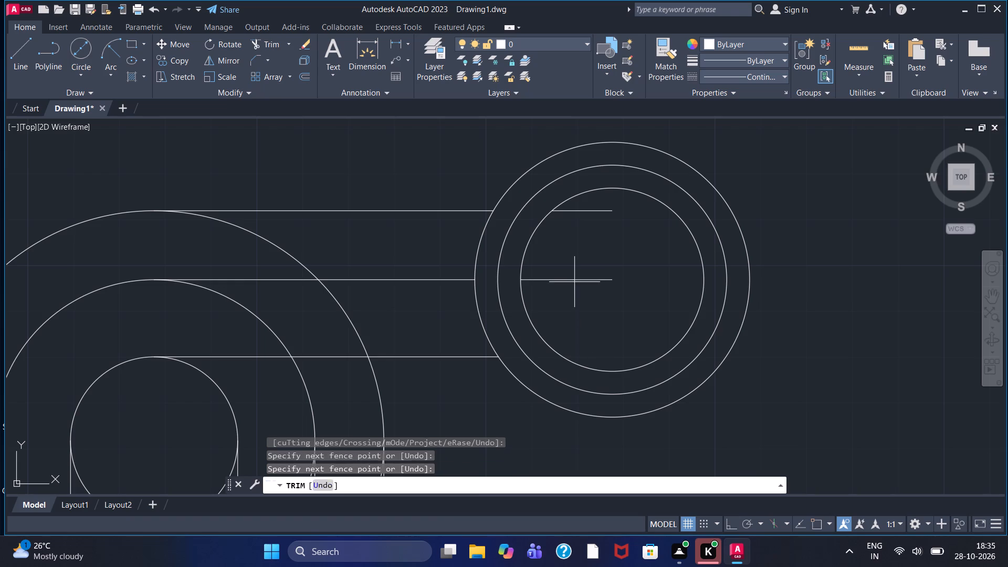
{"action": "left_click", "coordinate": [583, 206]}
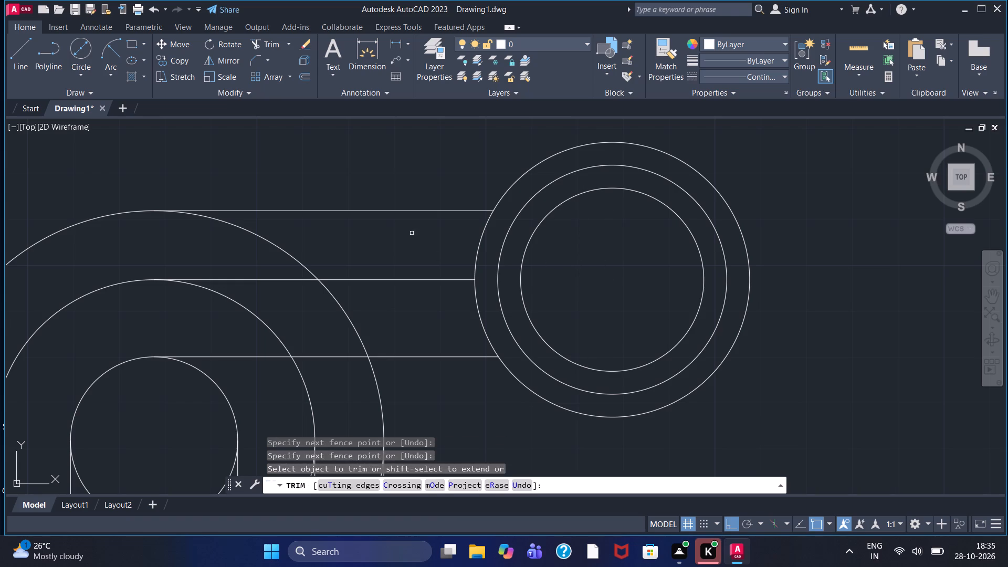
Draw a vertical line 70 units up from the left quadrant of the radius 30 circle.
{"action": "middle_click_drag", "start_coordinate": [401, 185], "coordinate": [416, 233]}
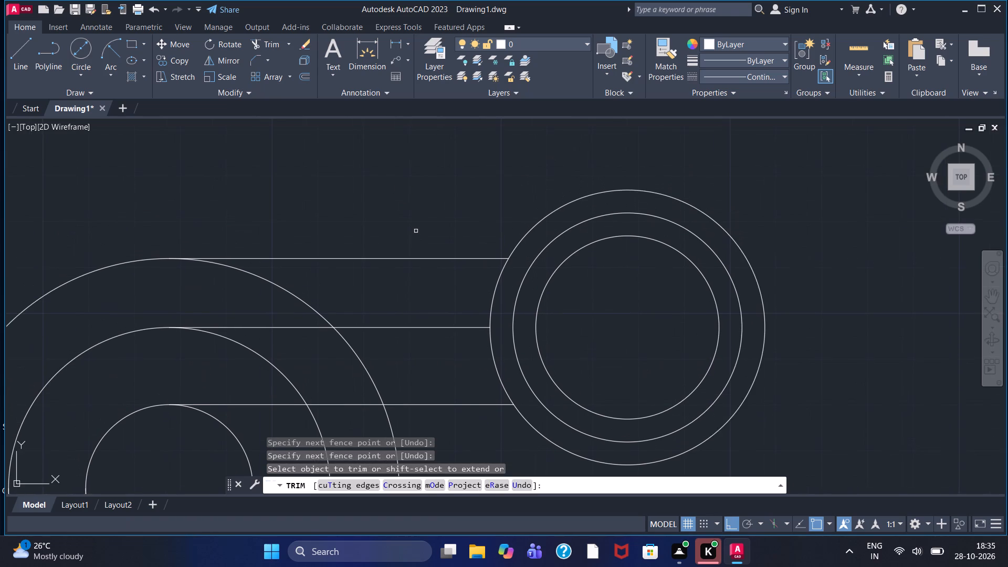
{"action": "scroll", "coordinate": [416, 231], "scroll_direction": "down", "scroll_amount": 1}
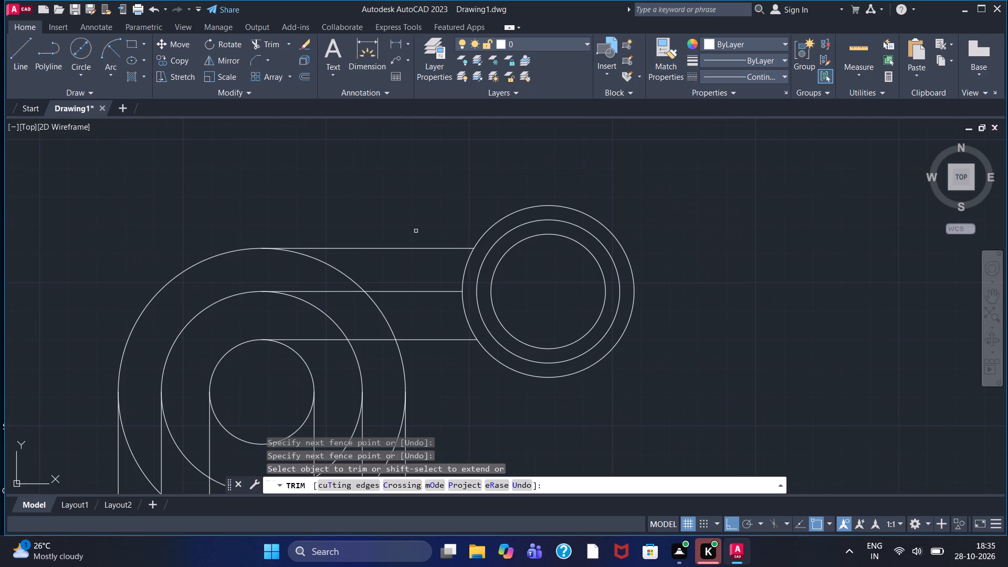
{"action": "scroll", "coordinate": [416, 231], "scroll_direction": "down", "scroll_amount": 1}
{"action": "double_click", "coordinate": [28, 59]}
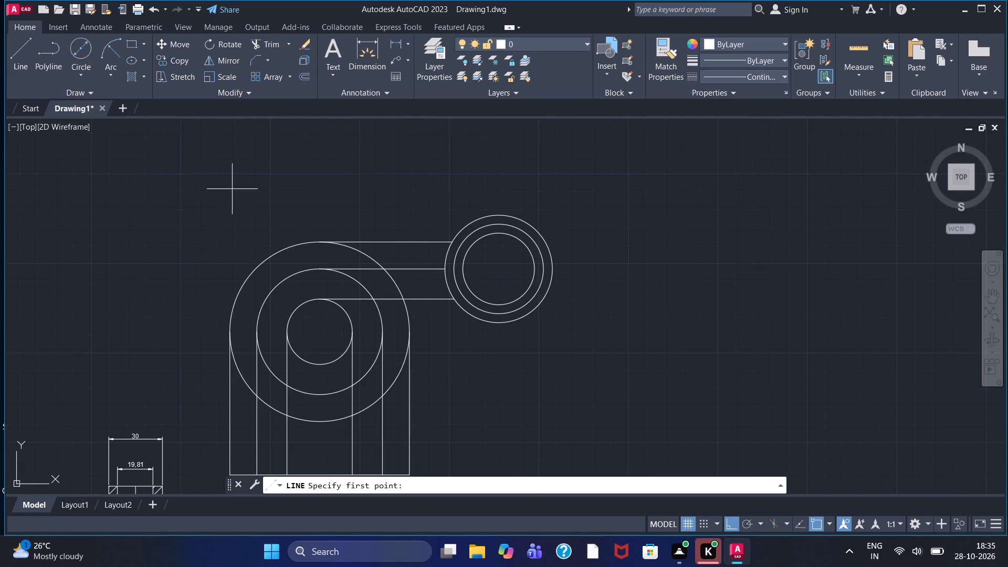
{"action": "left_click_drag", "start_coordinate": [443, 267], "coordinate": [439, 253]}
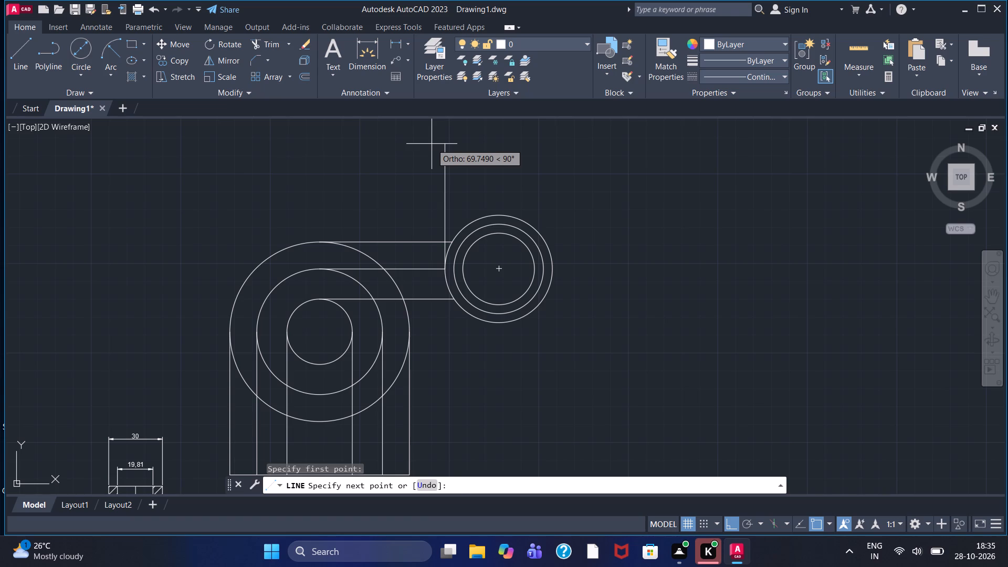
{"action": "type", "text": "70"}
{"action": "key", "text": "Return"}
{"action": "right_click", "coordinate": [432, 144]}
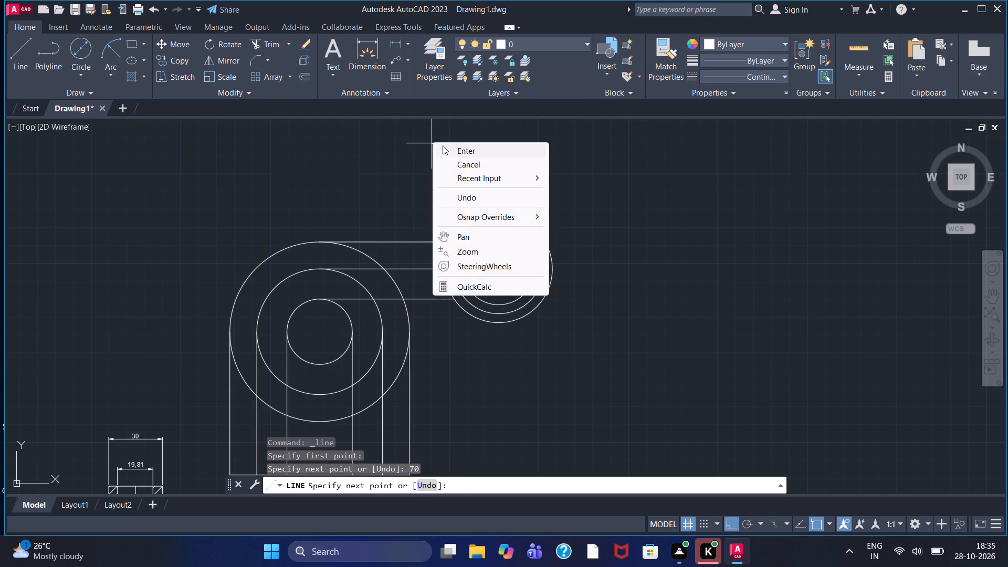
{"action": "left_click", "coordinate": [443, 145]}
Draw a vertical line 70 units up from the right quadrant of the radius 30 circle.
{"action": "left_click", "coordinate": [13, 53]}
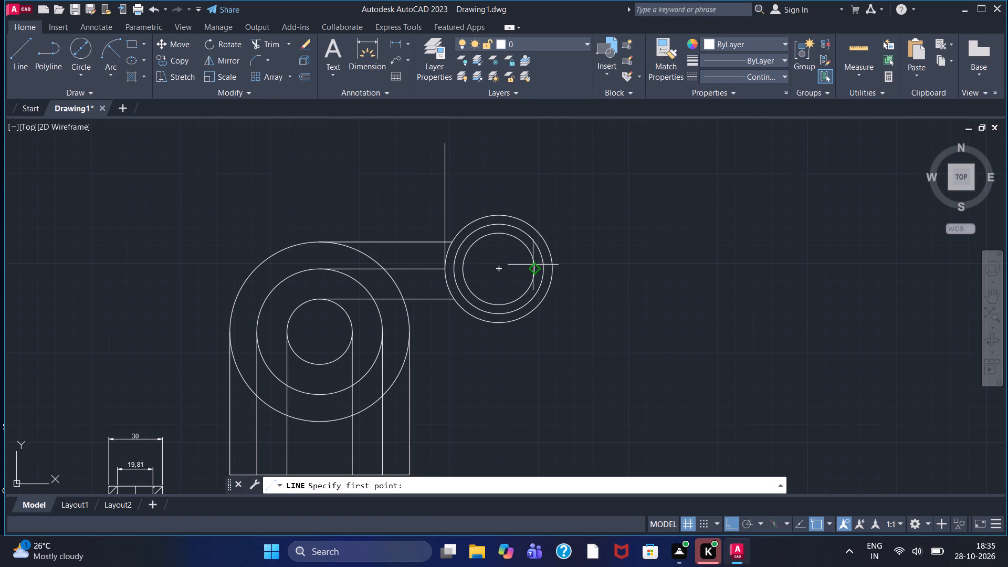
{"action": "left_click_drag", "start_coordinate": [553, 264], "coordinate": [553, 256]}
{"action": "type", "text": "70"}
{"action": "key", "text": "Return"}
{"action": "right_click", "coordinate": [548, 188]}
{"action": "left_click", "coordinate": [572, 192]}
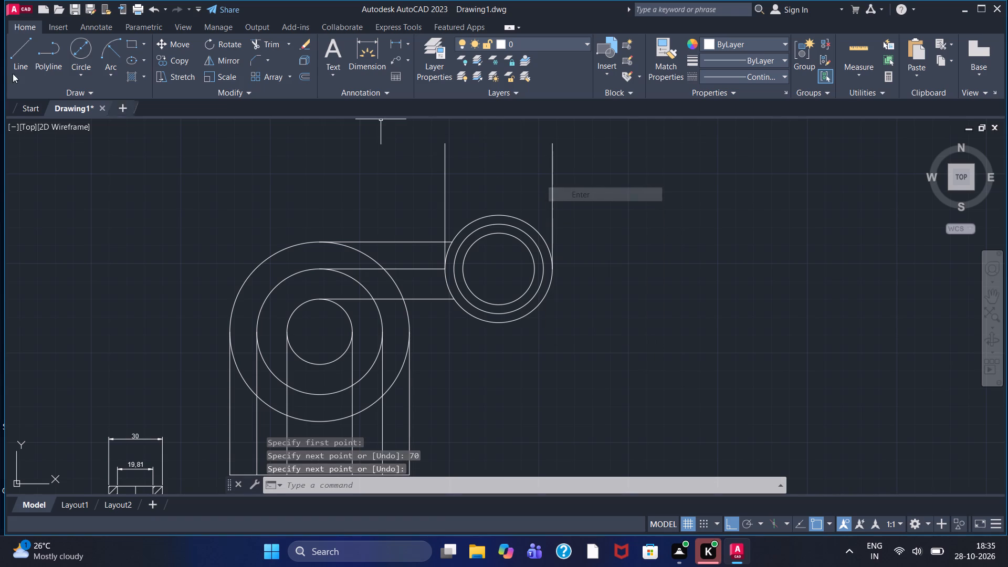
Draw a vertical line 70 units up from the right quadrant of the middle circle in the upper concentric group.
{"action": "left_click", "coordinate": [10, 51]}
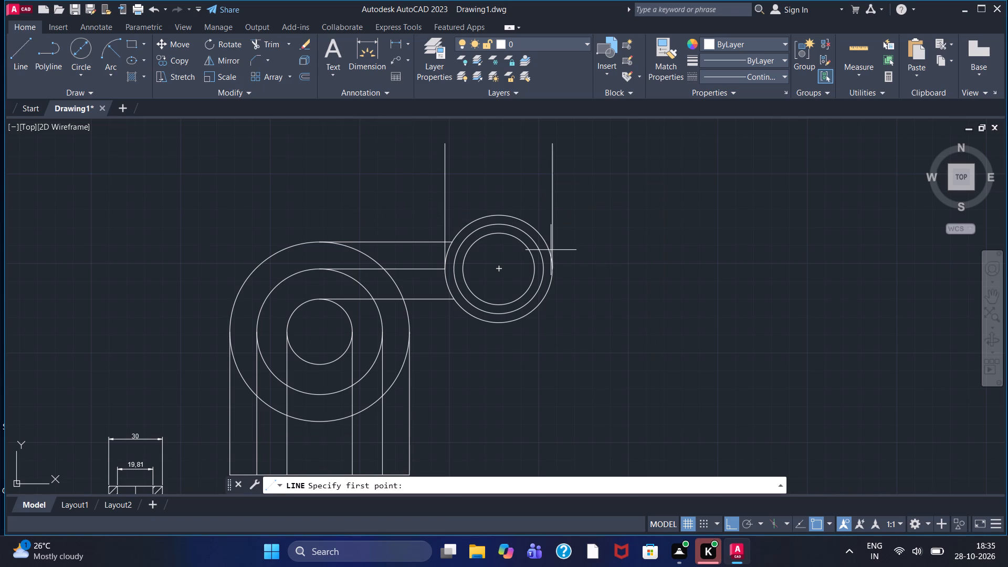
{"action": "left_click", "coordinate": [544, 265]}
{"action": "type", "text": "70"}
{"action": "key", "text": "Return"}
{"action": "right_click", "coordinate": [535, 198]}
{"action": "left_click", "coordinate": [552, 206]}
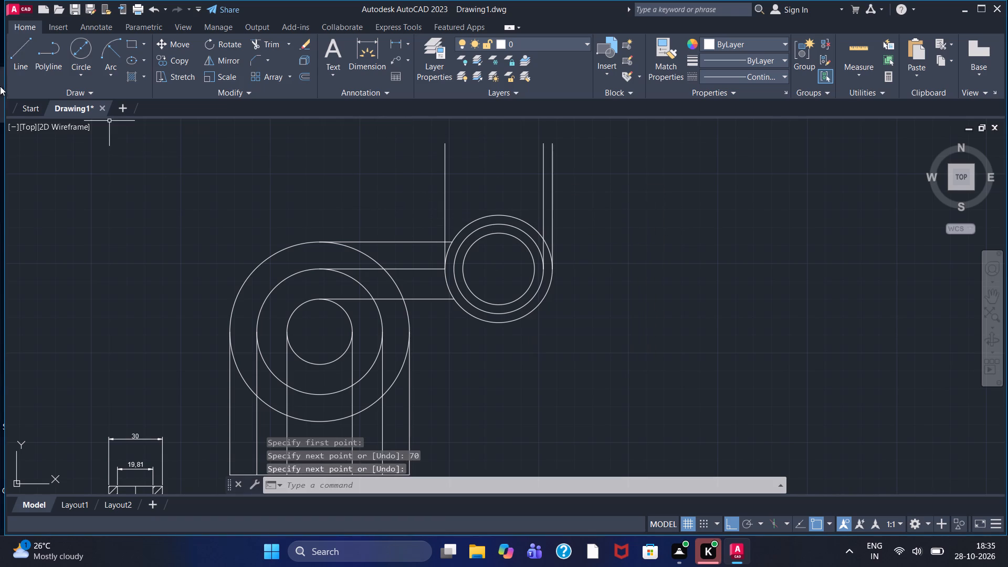
Draw a vertical line 70 units up from the left quadrant of the middle circle in the upper concentric group.
{"action": "left_click", "coordinate": [15, 65]}
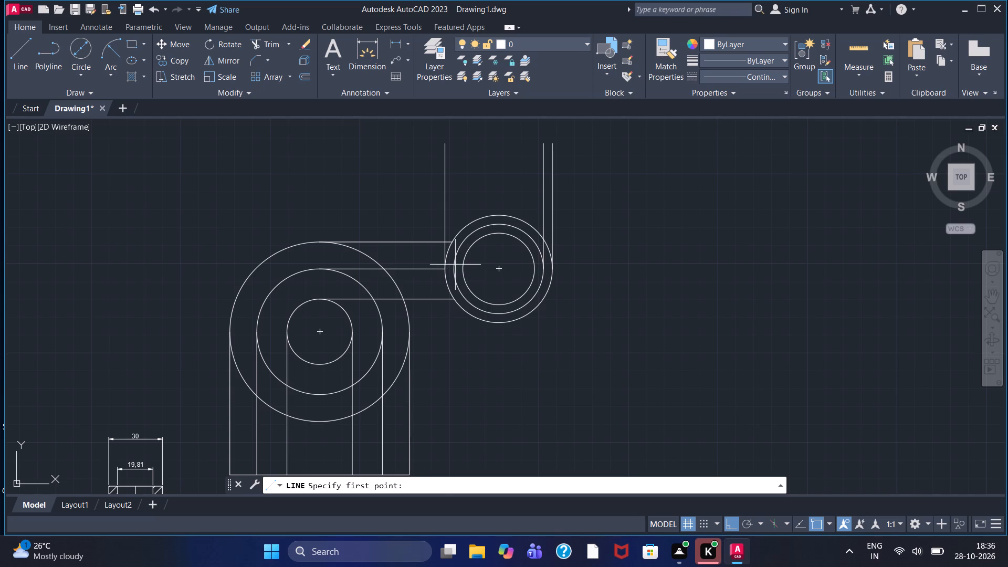
{"action": "left_click", "coordinate": [452, 264]}
{"action": "type", "text": "70"}
{"action": "key", "text": "Return"}
{"action": "right_click", "coordinate": [453, 207]}
{"action": "left_click", "coordinate": [480, 215]}
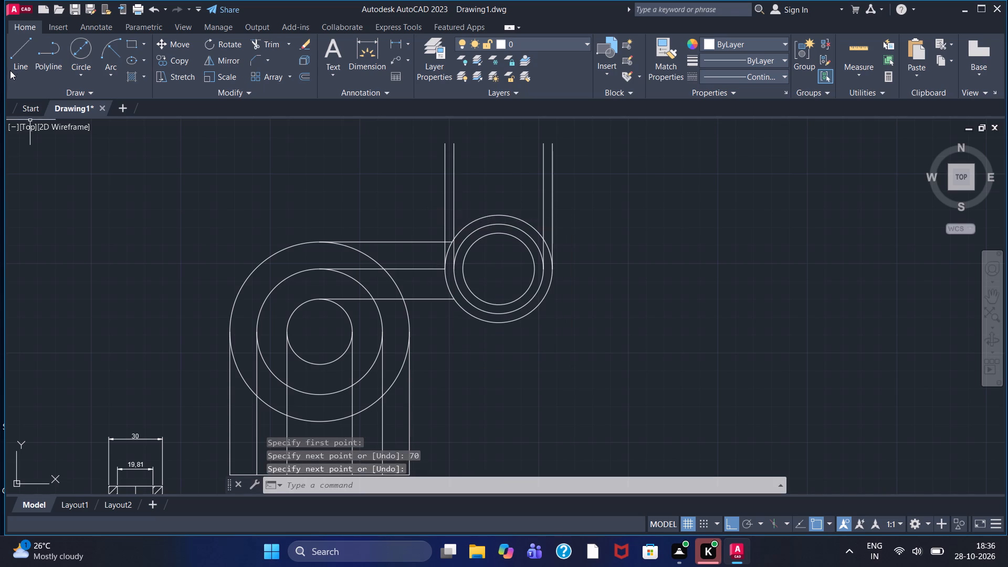
Draw a vertical line 70 units up from the left quadrant of the innermost circle in the upper concentric group.
{"action": "left_click", "coordinate": [11, 68]}
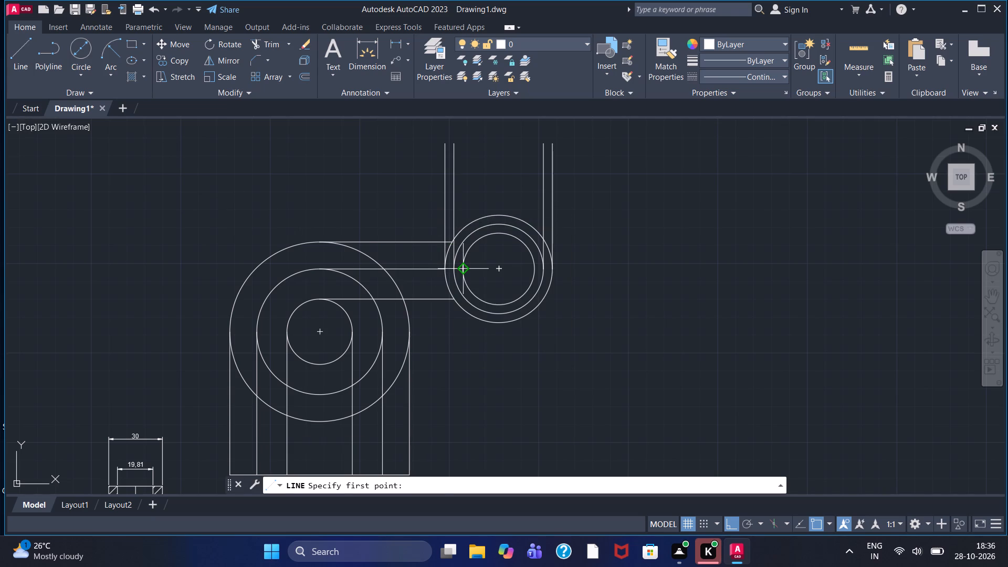
{"action": "left_click", "coordinate": [462, 268]}
{"action": "type", "text": "70"}
{"action": "key", "text": "Return"}
{"action": "right_click", "coordinate": [465, 212]}
{"action": "left_click", "coordinate": [498, 216]}
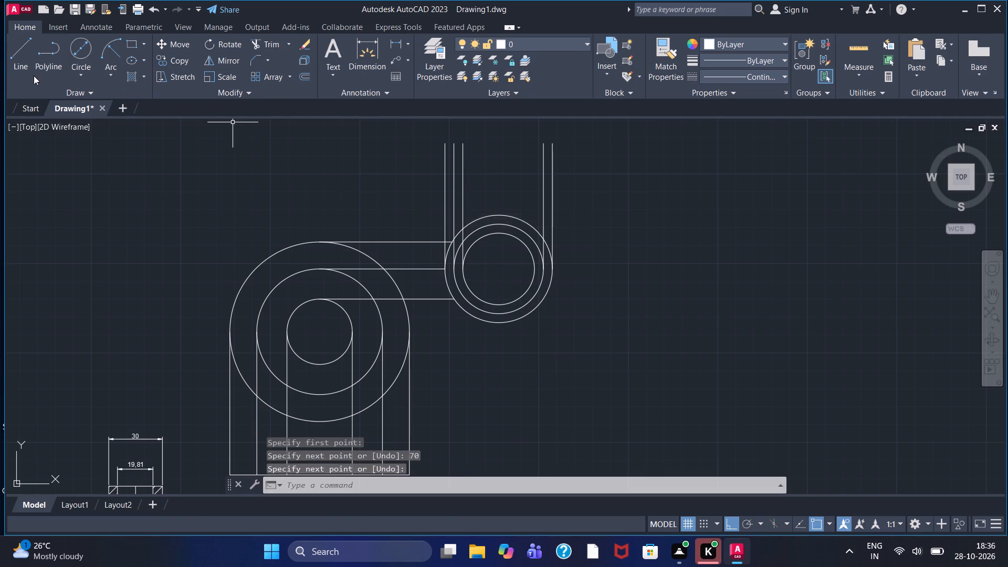
Draw a vertical line 70 units up from the right quadrant of the innermost circle in the upper concentric group.
{"action": "left_click", "coordinate": [11, 57]}
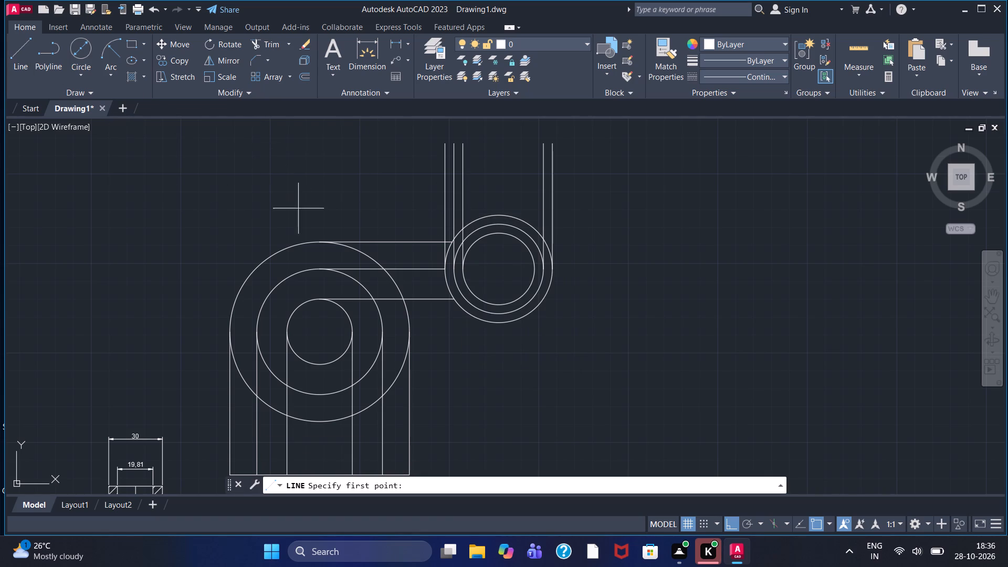
{"action": "left_click", "coordinate": [533, 267]}
{"action": "type", "text": "70"}
{"action": "key", "text": "Return"}
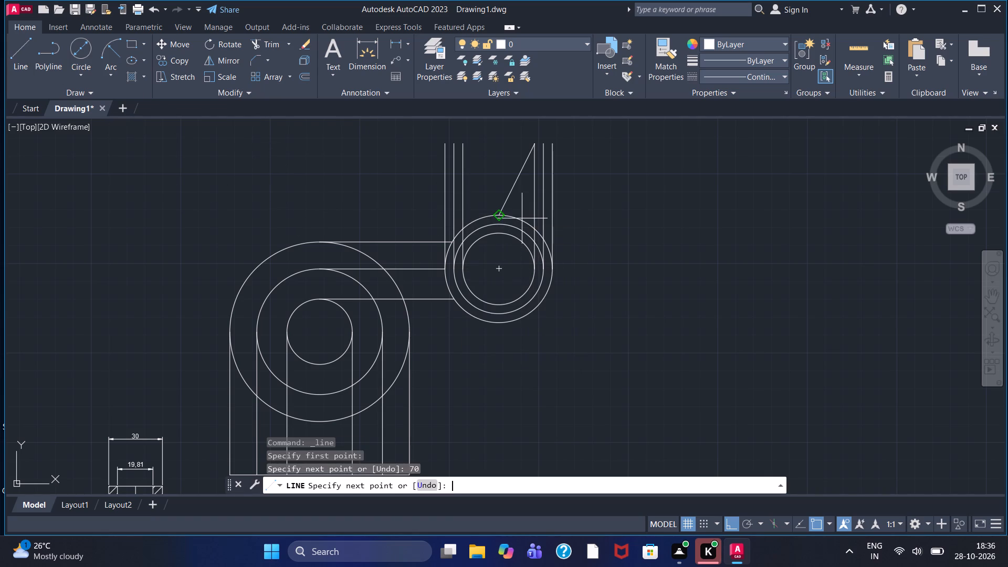
{"action": "key", "text": "Escape"}
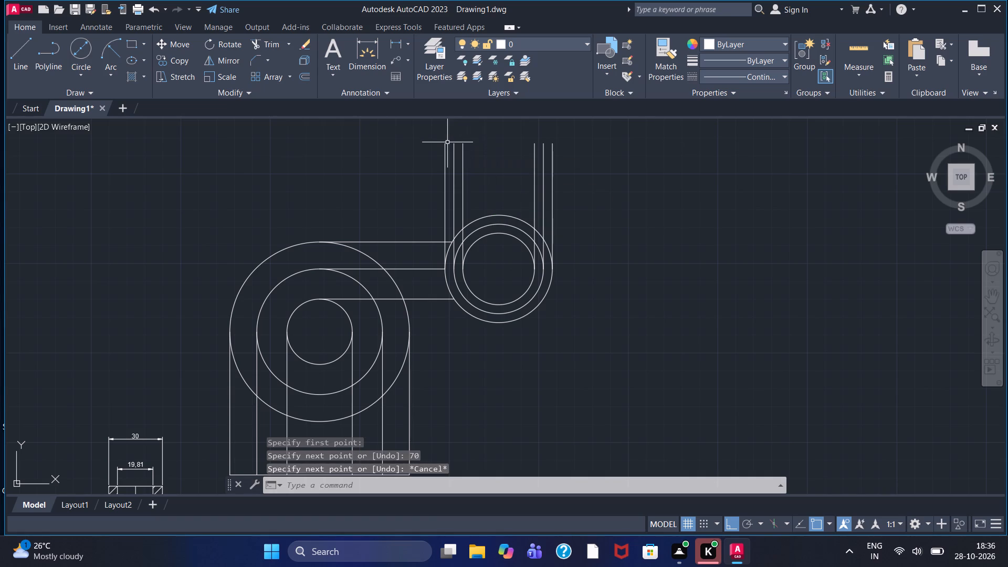
Draw a vertical line 100 units up from the top quadrant of the radius 30 circle.
{"action": "middle_click_drag", "start_coordinate": [447, 142], "coordinate": [447, 173]}
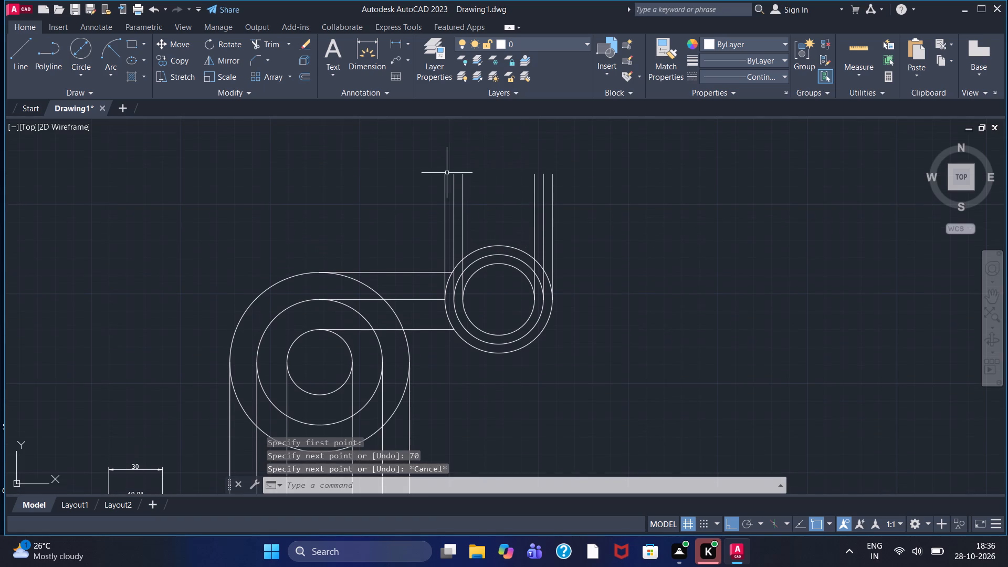
{"action": "scroll", "coordinate": [447, 173], "scroll_direction": "down", "scroll_amount": 1}
{"action": "middle_click_drag", "start_coordinate": [447, 173], "coordinate": [460, 209]}
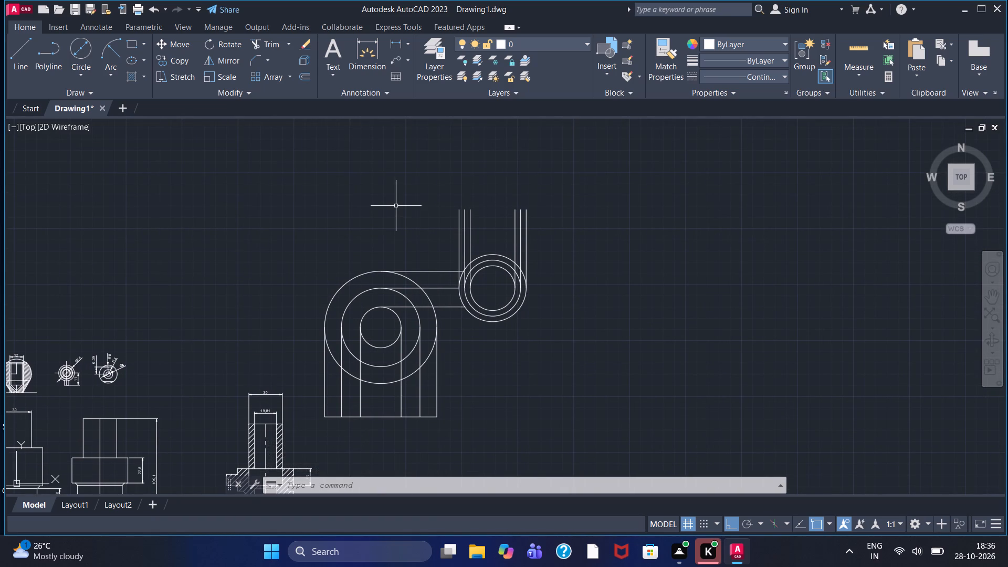
{"action": "middle_click_drag", "start_coordinate": [396, 206], "coordinate": [392, 147]}
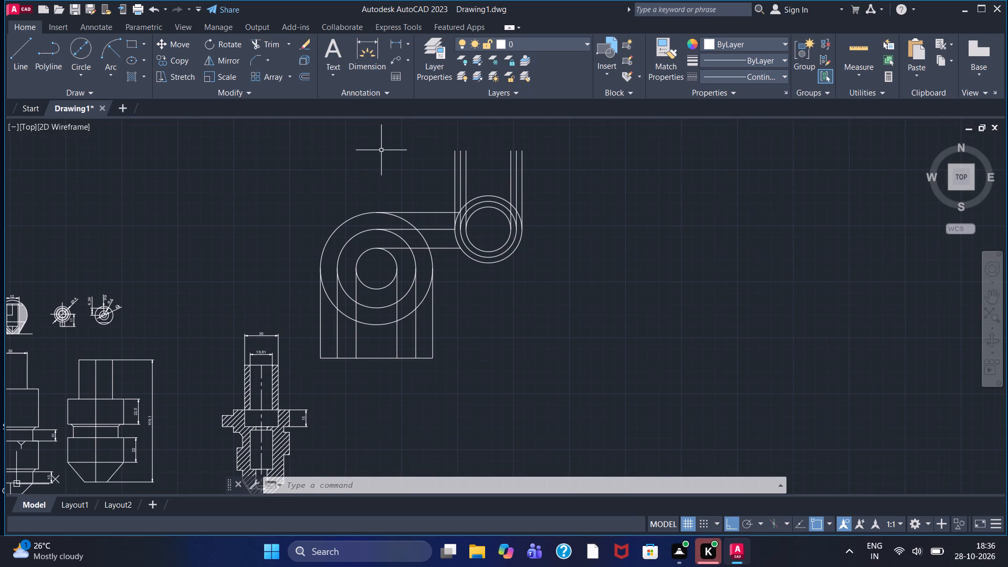
{"action": "middle_click_drag", "start_coordinate": [381, 151], "coordinate": [386, 176]}
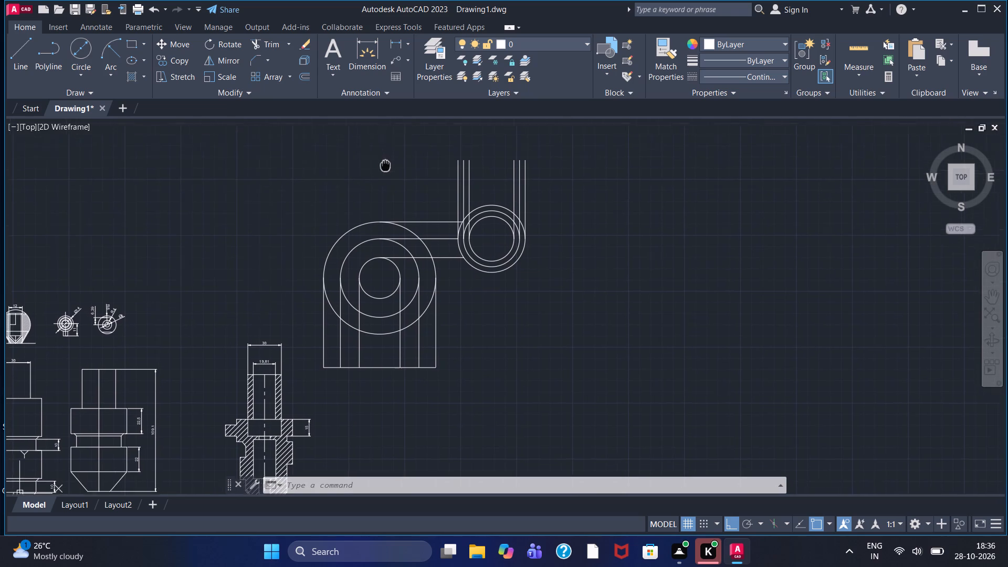
{"action": "middle_click_drag", "start_coordinate": [386, 176], "coordinate": [399, 261]}
{"action": "left_click", "coordinate": [16, 66]}
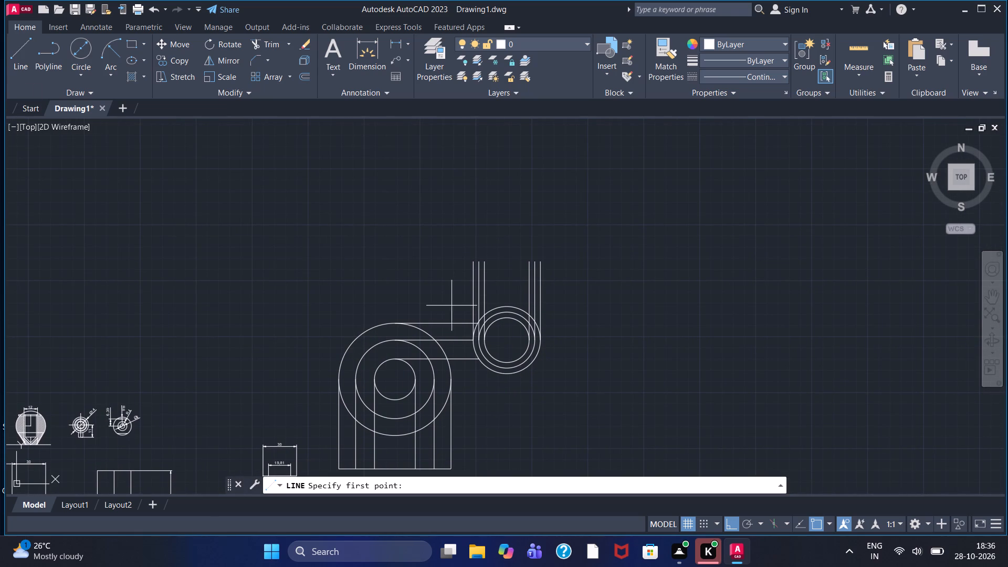
{"action": "left_click", "coordinate": [511, 306]}
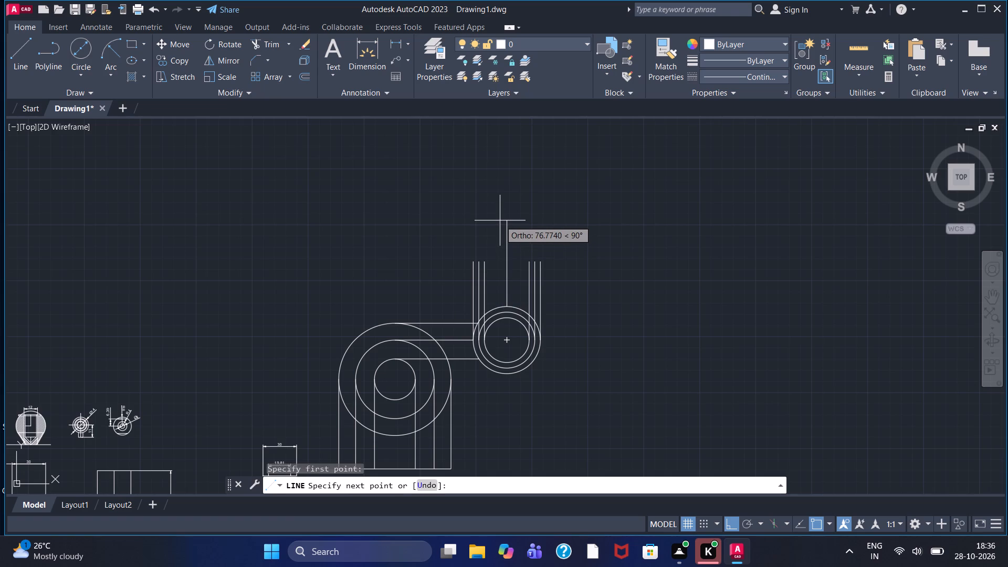
{"action": "type", "text": "100"}
{"action": "key", "text": "Return"}
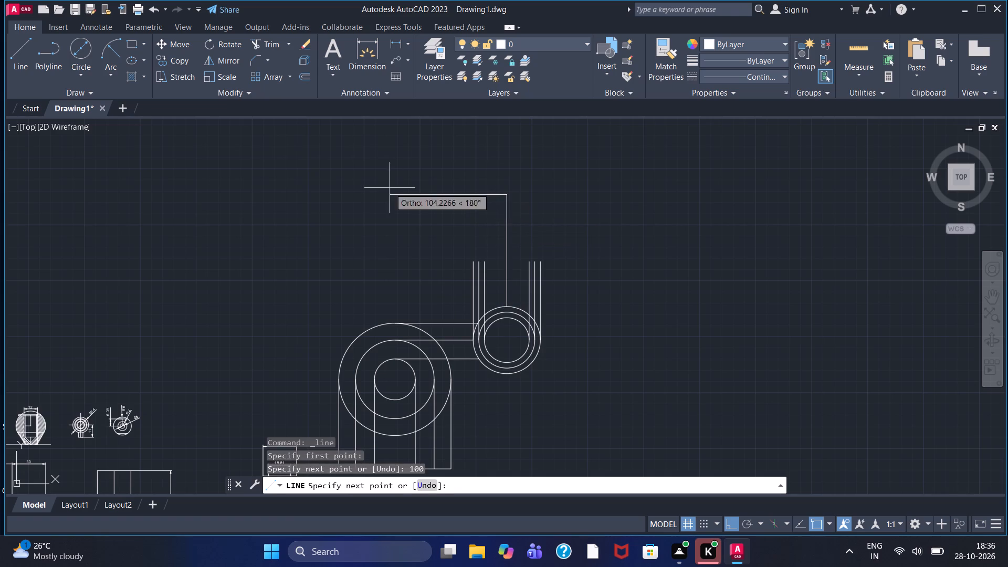
{"action": "right_click", "coordinate": [416, 202]}
{"action": "left_click", "coordinate": [442, 207]}
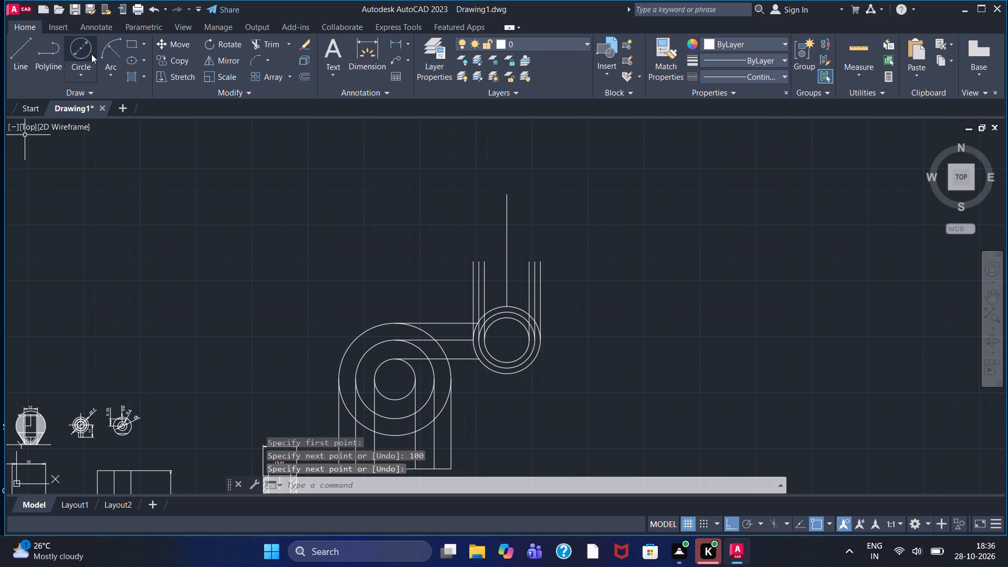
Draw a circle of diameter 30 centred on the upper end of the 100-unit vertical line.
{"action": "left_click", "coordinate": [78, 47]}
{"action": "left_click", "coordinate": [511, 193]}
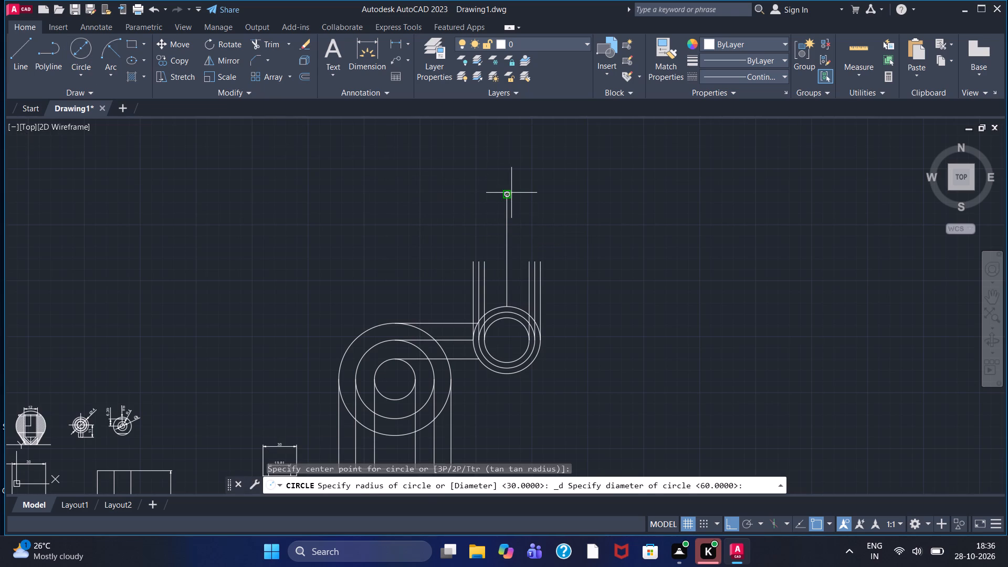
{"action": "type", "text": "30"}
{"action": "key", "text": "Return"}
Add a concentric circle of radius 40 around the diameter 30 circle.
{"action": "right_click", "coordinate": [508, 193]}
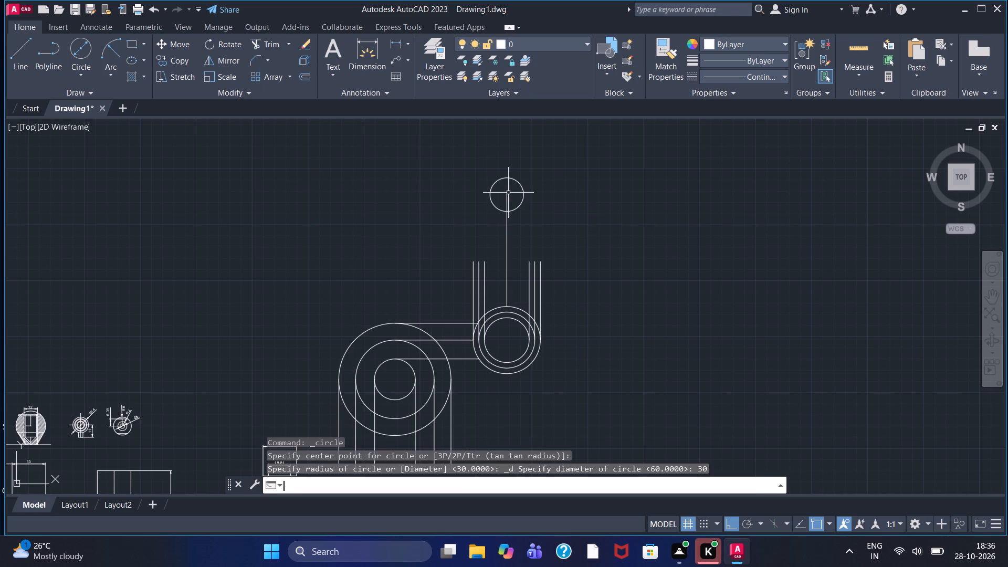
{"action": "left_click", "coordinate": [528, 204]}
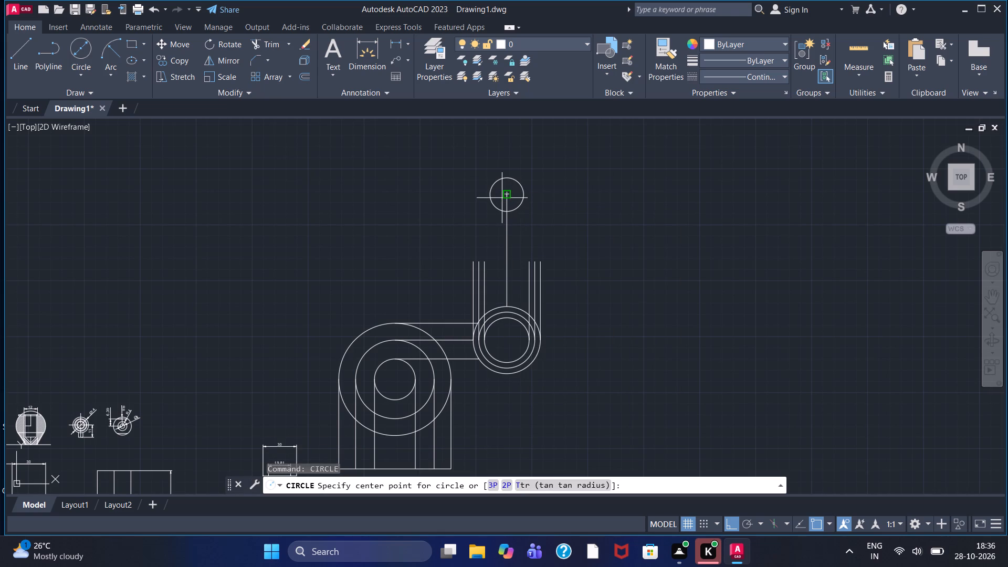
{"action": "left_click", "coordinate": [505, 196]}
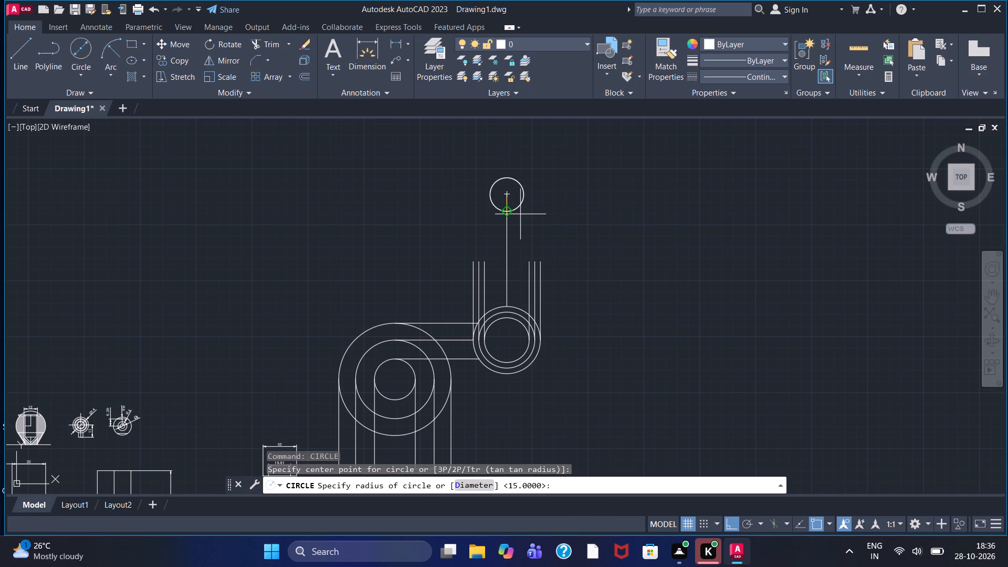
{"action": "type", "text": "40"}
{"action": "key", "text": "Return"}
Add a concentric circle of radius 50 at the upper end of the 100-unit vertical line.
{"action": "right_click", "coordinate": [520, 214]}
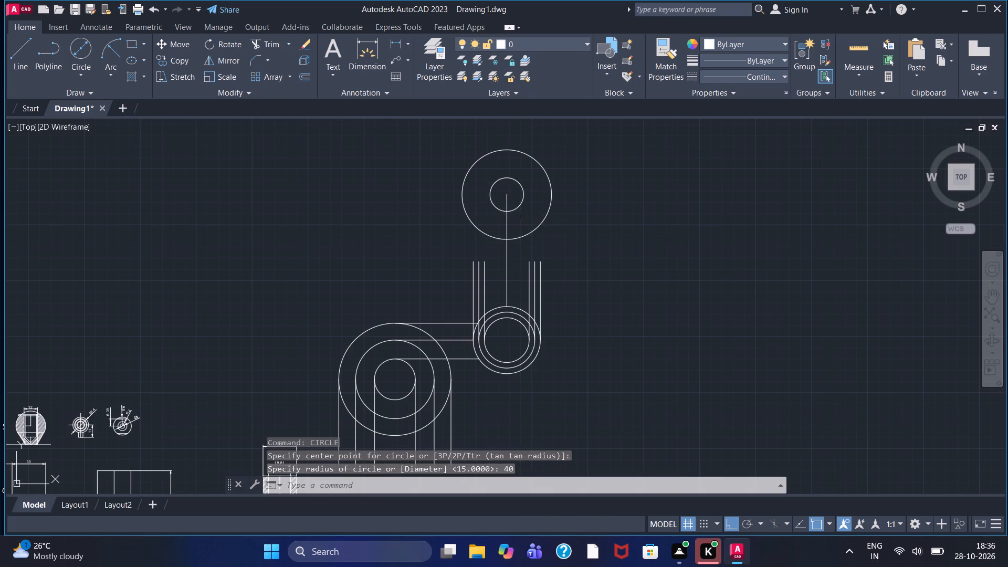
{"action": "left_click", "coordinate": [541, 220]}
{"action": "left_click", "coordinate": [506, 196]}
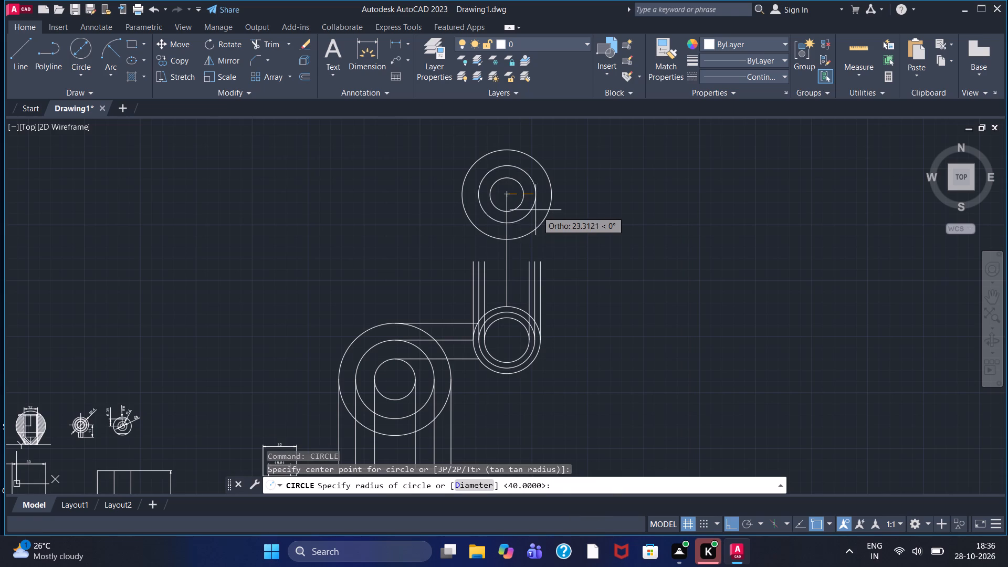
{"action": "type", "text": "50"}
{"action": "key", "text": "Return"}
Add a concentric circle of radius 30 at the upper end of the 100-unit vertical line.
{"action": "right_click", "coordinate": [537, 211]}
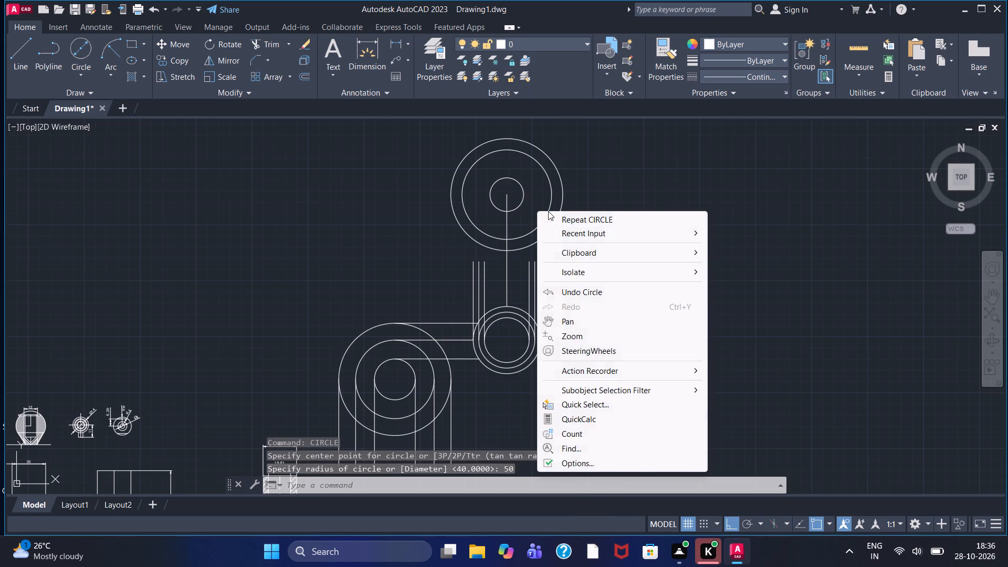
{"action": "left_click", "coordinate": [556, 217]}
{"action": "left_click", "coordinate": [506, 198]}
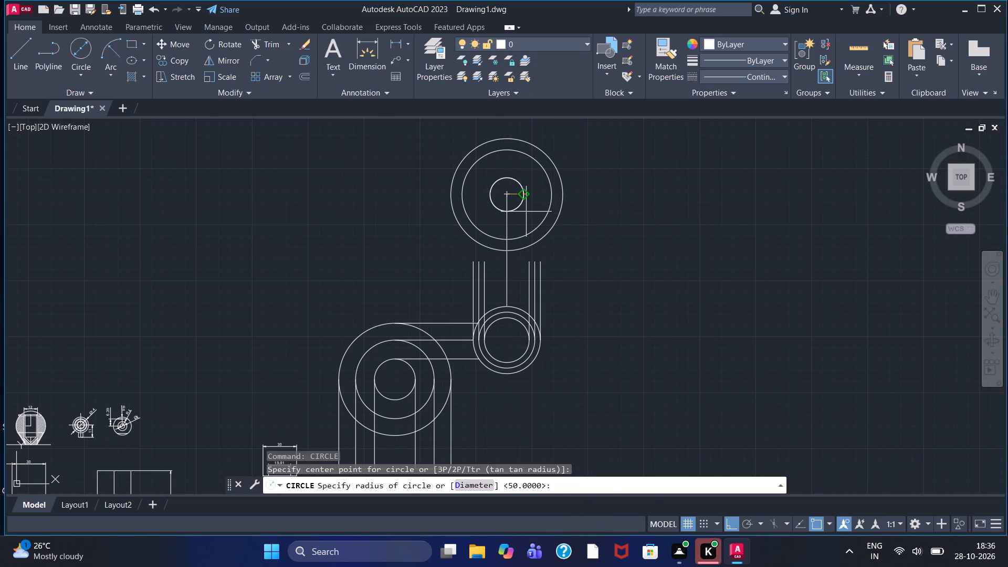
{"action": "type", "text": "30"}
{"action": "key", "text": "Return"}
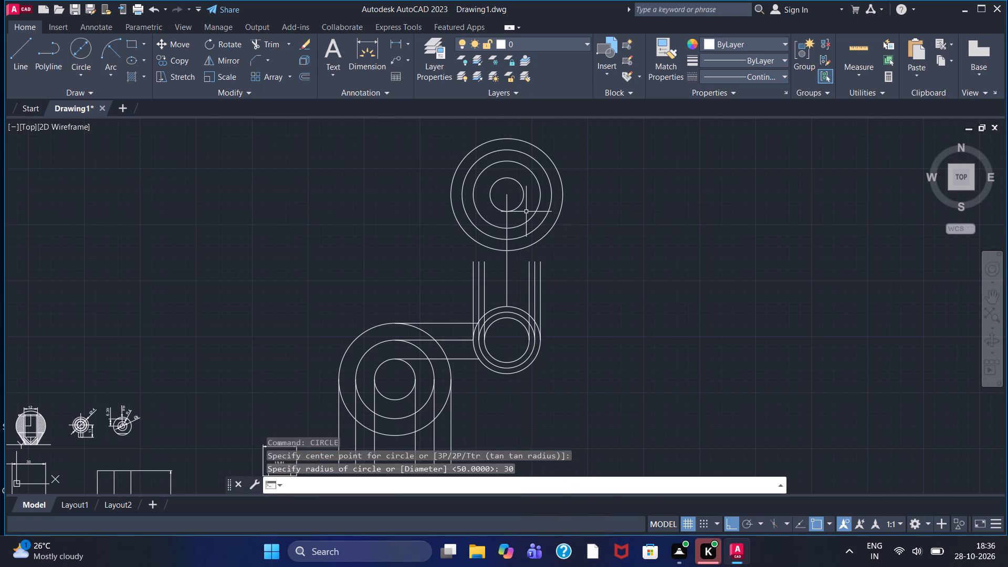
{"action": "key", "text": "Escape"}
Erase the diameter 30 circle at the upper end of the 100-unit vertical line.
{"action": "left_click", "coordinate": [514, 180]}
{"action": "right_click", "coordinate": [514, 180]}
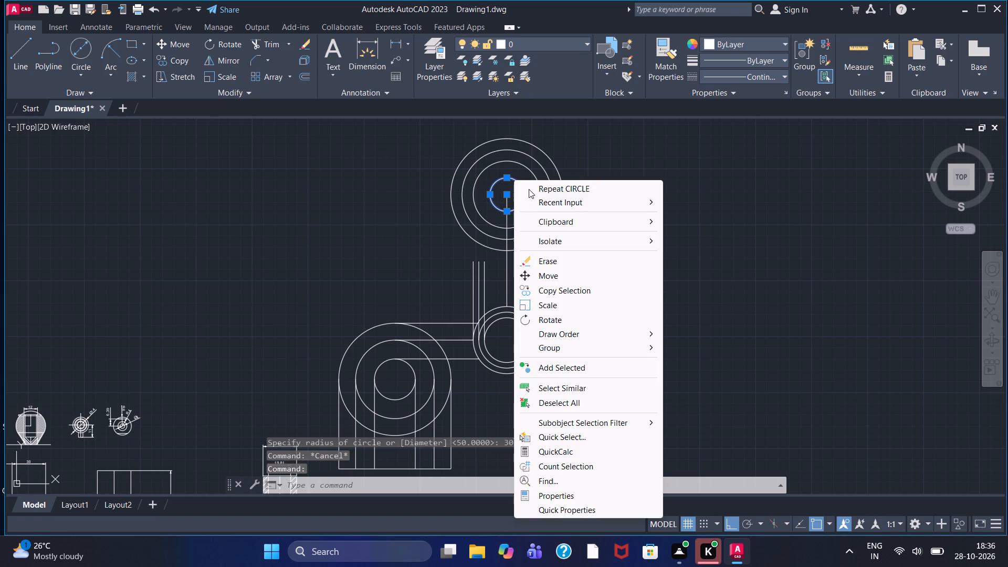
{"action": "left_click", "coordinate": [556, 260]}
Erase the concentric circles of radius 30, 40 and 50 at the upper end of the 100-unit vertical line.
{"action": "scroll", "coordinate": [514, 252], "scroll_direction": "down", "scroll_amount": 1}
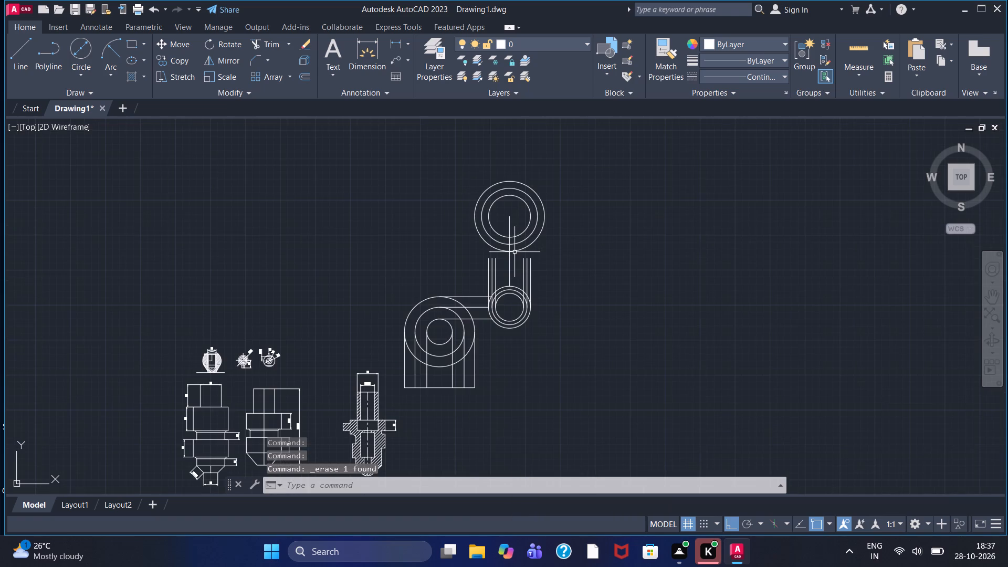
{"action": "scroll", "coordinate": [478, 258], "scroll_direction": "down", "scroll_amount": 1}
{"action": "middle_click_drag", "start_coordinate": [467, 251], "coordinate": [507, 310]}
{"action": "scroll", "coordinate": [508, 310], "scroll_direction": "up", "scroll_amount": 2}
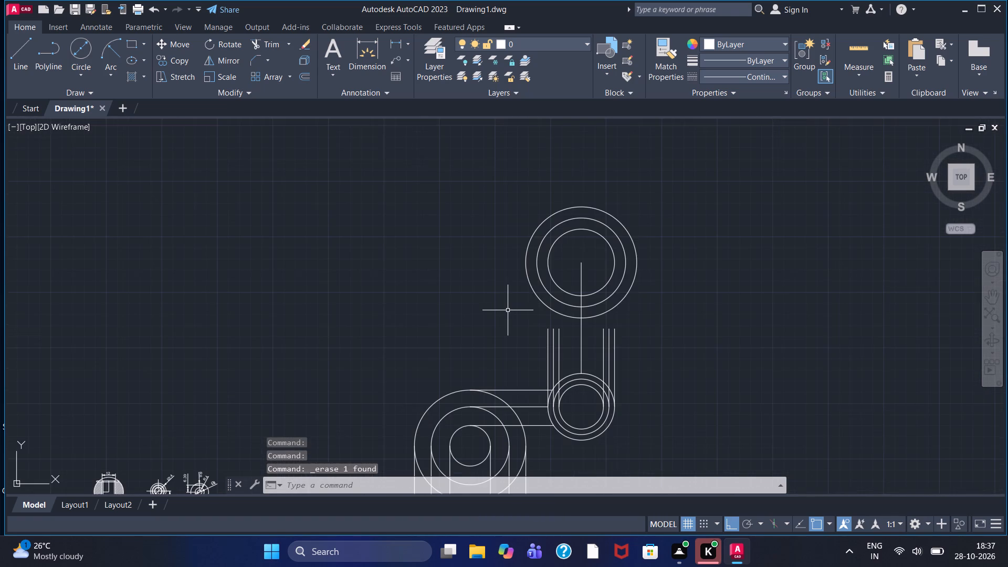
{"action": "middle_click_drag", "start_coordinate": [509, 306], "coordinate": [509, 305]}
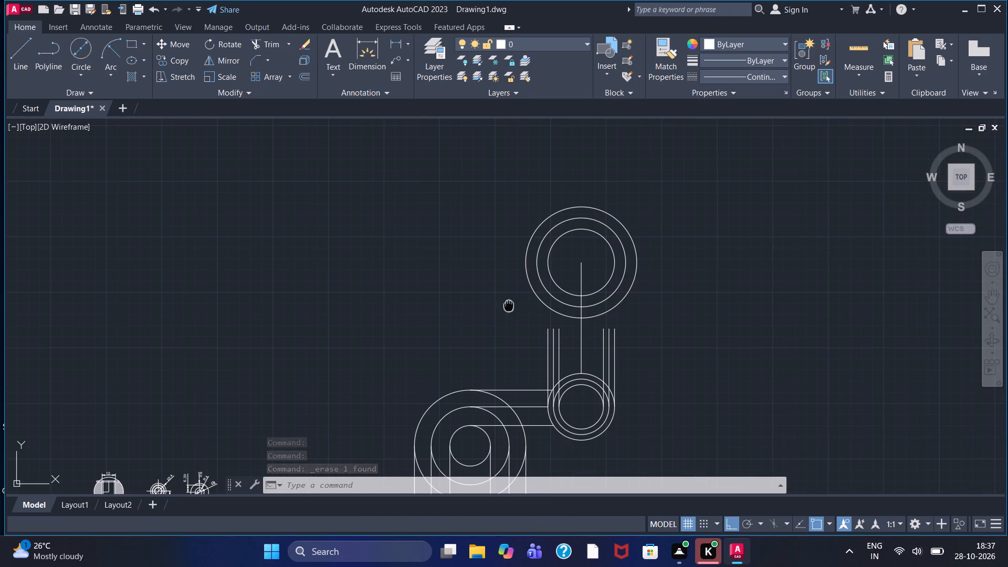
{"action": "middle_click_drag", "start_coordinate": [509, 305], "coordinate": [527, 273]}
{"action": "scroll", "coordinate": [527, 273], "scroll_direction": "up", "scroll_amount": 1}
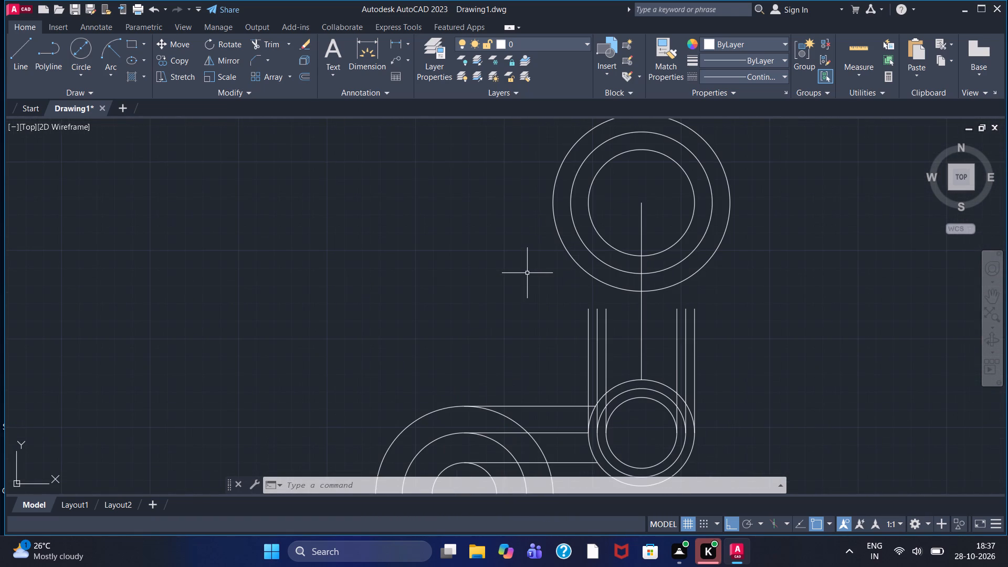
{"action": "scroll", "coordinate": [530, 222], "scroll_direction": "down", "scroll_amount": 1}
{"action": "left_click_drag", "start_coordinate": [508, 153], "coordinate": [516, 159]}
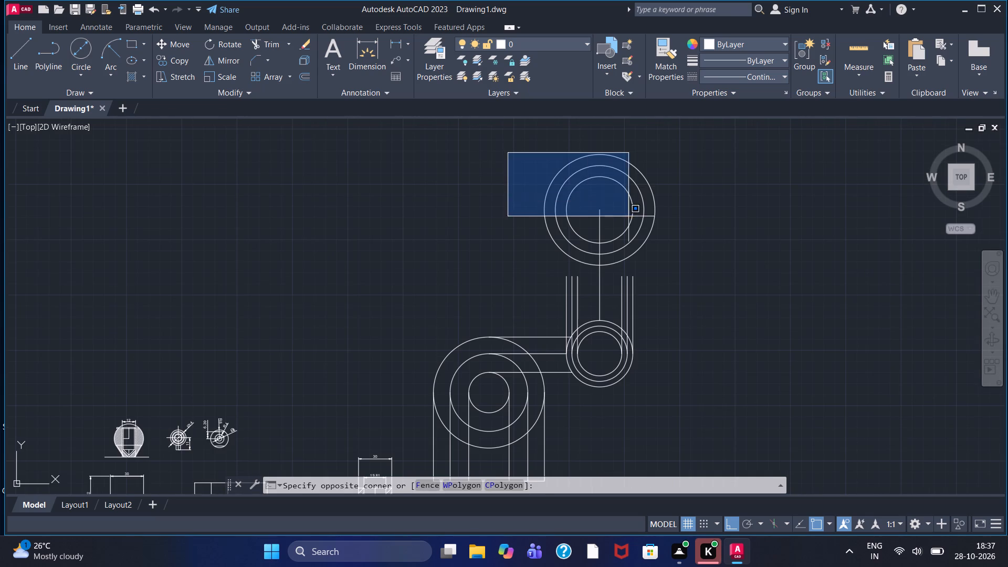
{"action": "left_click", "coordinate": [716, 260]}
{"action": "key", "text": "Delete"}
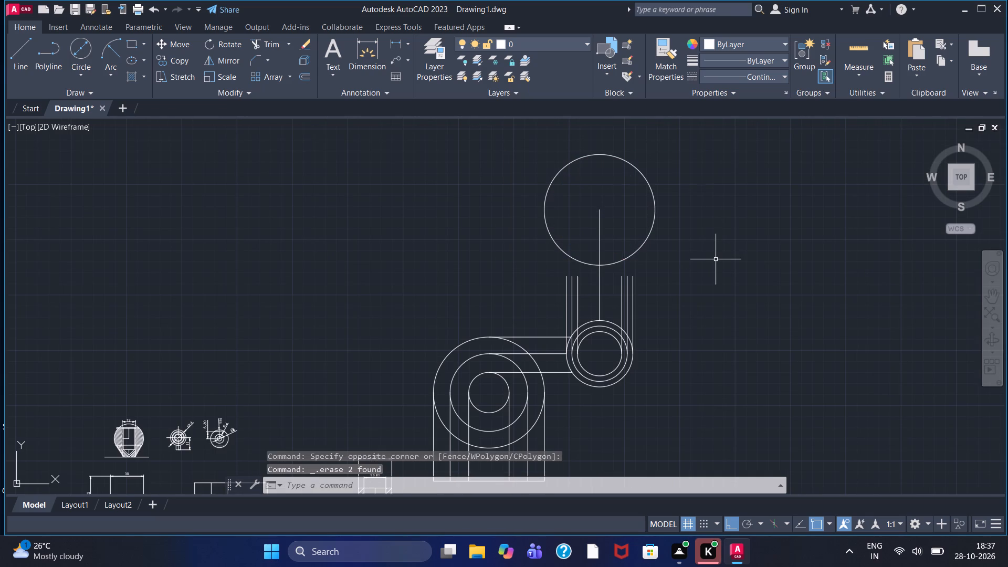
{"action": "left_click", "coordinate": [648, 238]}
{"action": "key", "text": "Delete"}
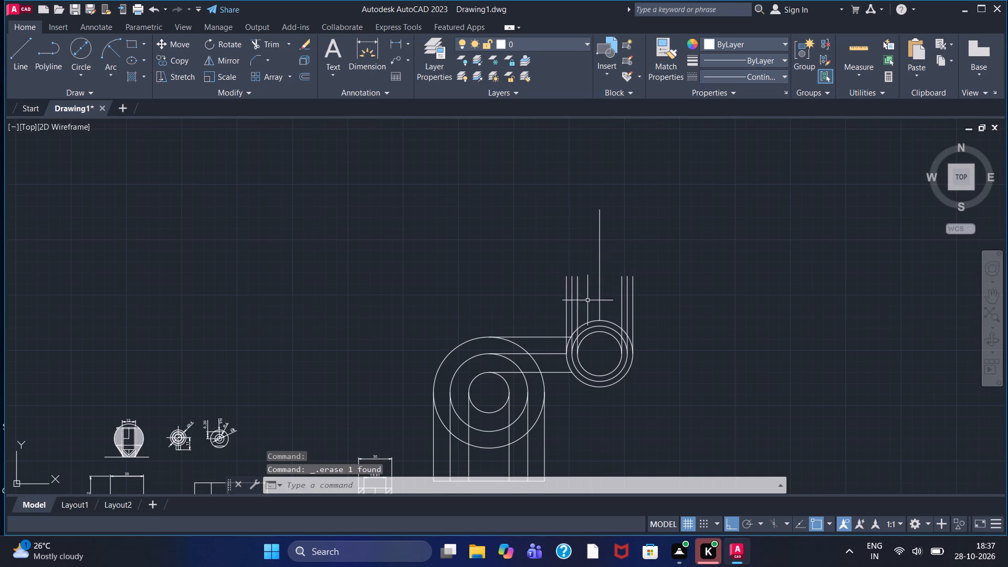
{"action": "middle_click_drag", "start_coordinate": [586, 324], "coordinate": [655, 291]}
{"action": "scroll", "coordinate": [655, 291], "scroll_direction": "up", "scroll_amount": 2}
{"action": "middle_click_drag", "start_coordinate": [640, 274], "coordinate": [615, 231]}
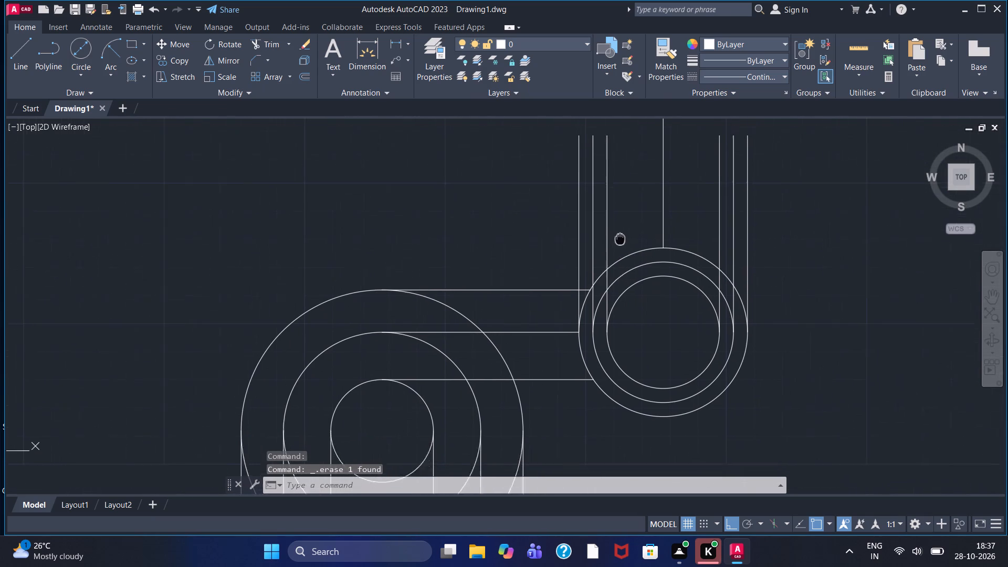
Add a diameter dimension to the outermost circle of the second concentric-circle group.
{"action": "middle_click_drag", "start_coordinate": [615, 231], "coordinate": [601, 215]}
{"action": "left_click", "coordinate": [404, 43]}
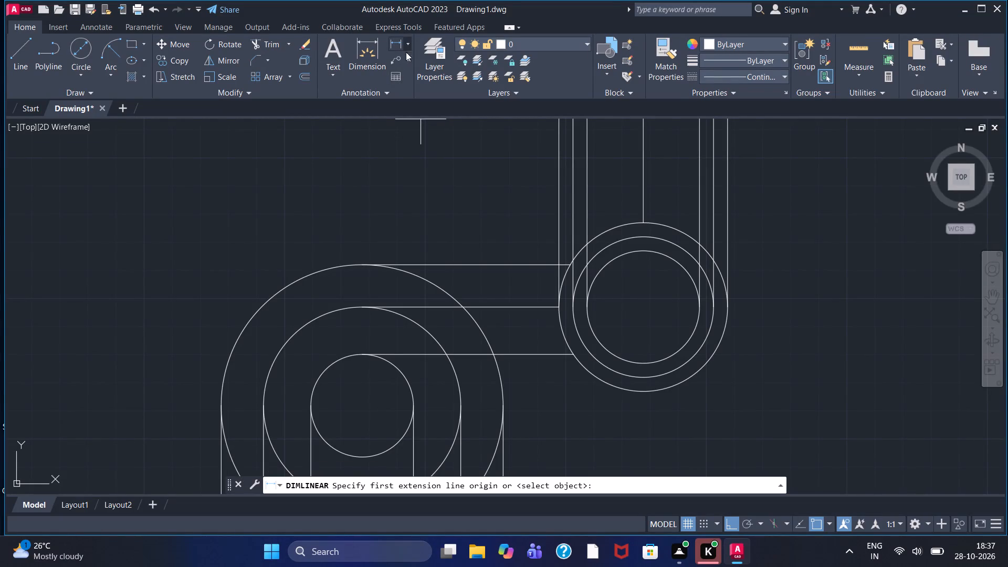
{"action": "left_click", "coordinate": [408, 45]}
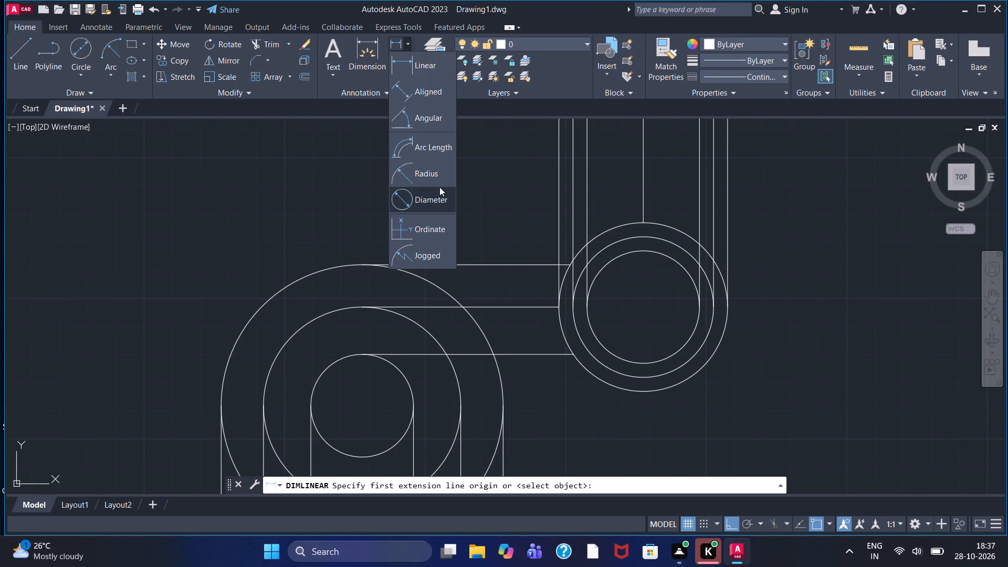
{"action": "left_click", "coordinate": [439, 187]}
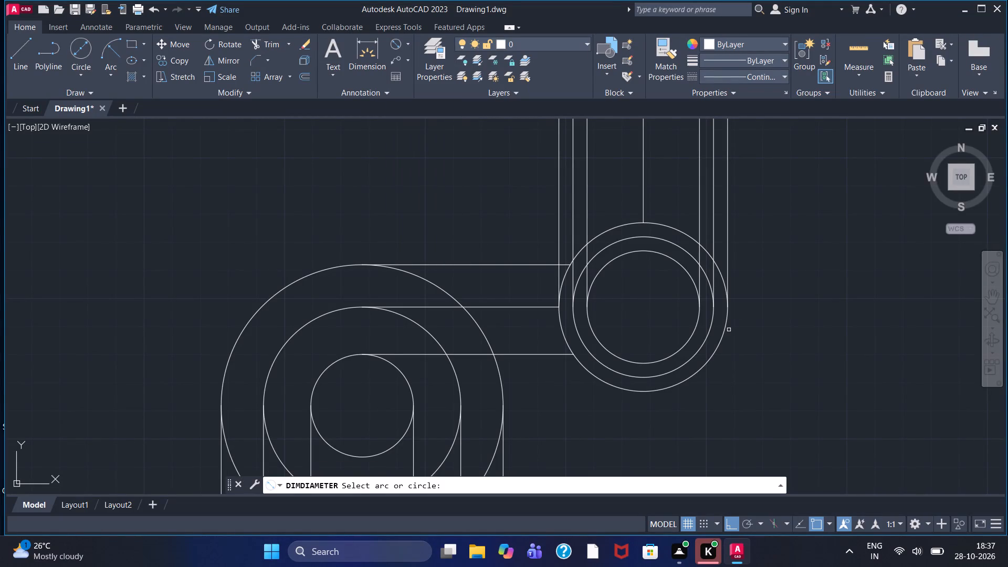
{"action": "left_click", "coordinate": [727, 329]}
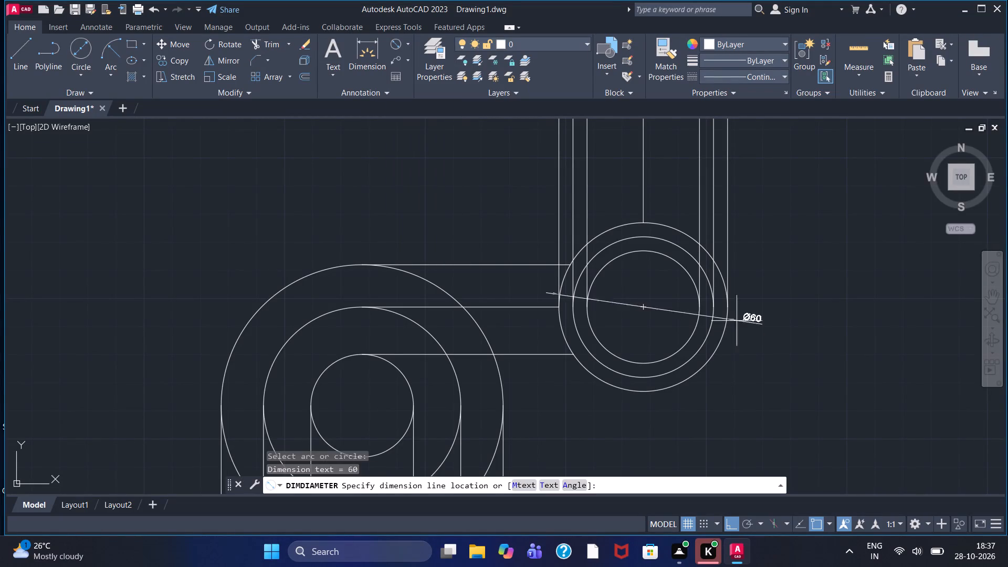
{"action": "left_click", "coordinate": [771, 280]}
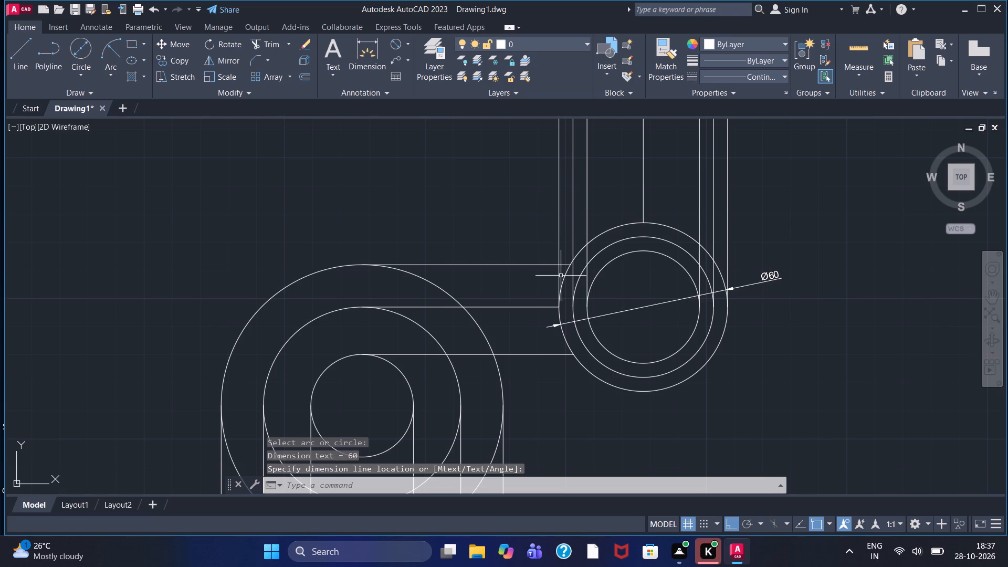
Draw a circle of diameter 60 centred on the upper end of the long vertical line.
{"action": "scroll", "coordinate": [496, 171], "scroll_direction": "down", "scroll_amount": 1}
{"action": "middle_click_drag", "start_coordinate": [499, 151], "coordinate": [532, 266]}
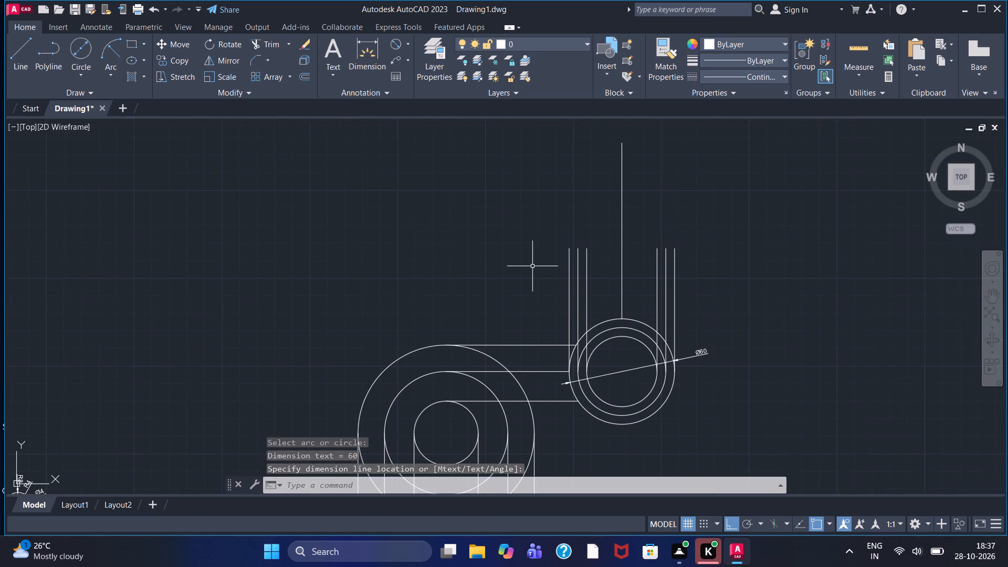
{"action": "left_click", "coordinate": [87, 49]}
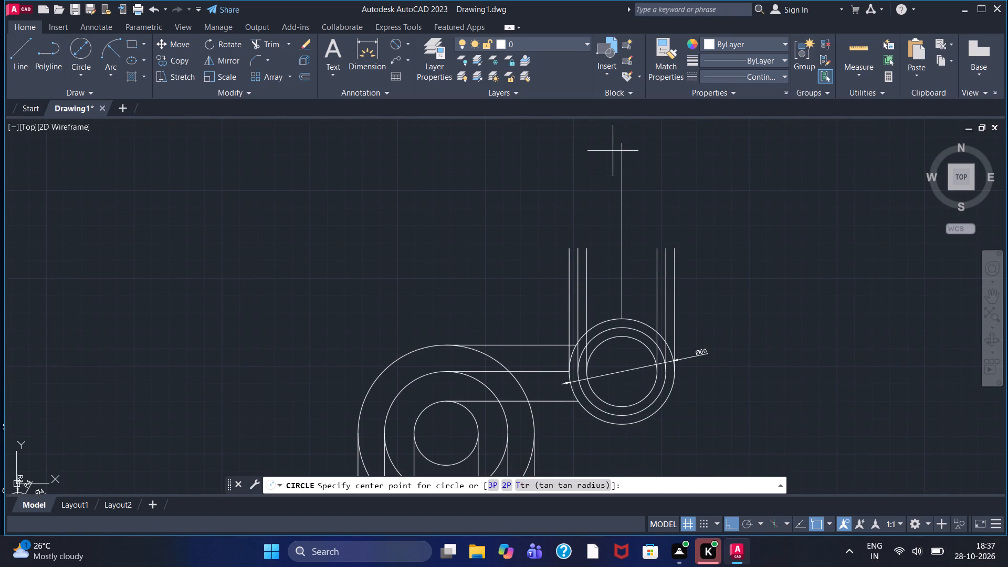
{"action": "left_click", "coordinate": [623, 147]}
{"action": "type", "text": "60"}
{"action": "key", "text": "Return"}
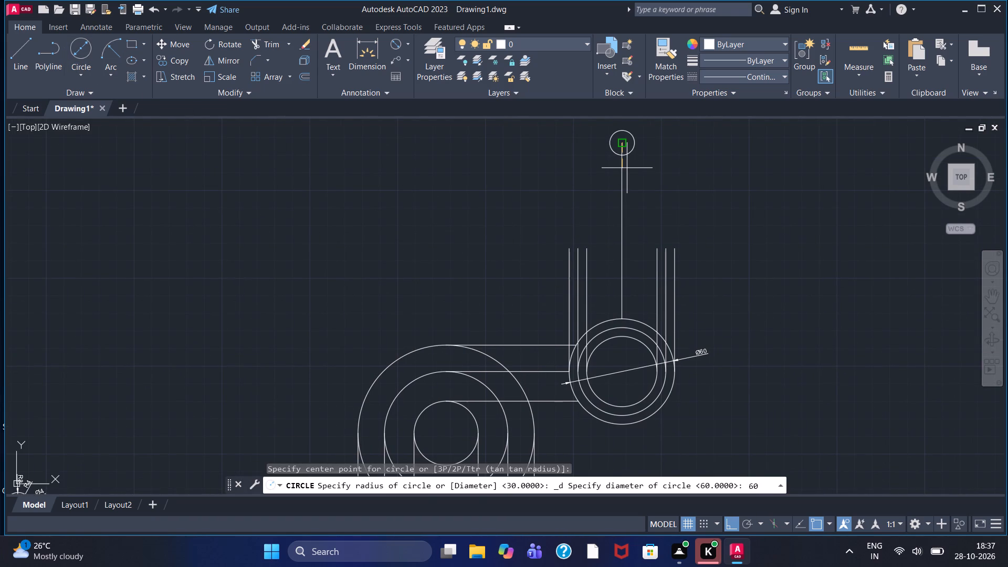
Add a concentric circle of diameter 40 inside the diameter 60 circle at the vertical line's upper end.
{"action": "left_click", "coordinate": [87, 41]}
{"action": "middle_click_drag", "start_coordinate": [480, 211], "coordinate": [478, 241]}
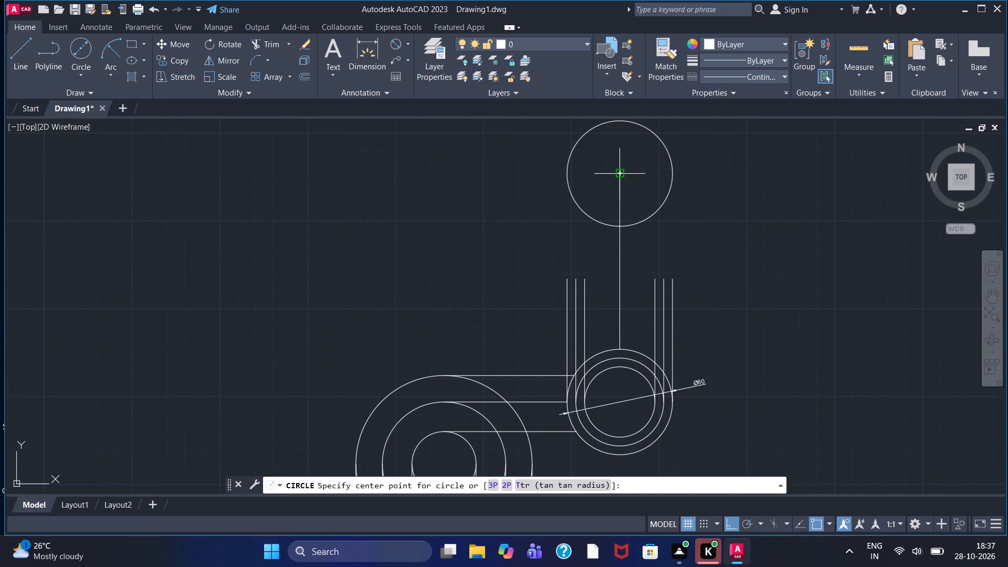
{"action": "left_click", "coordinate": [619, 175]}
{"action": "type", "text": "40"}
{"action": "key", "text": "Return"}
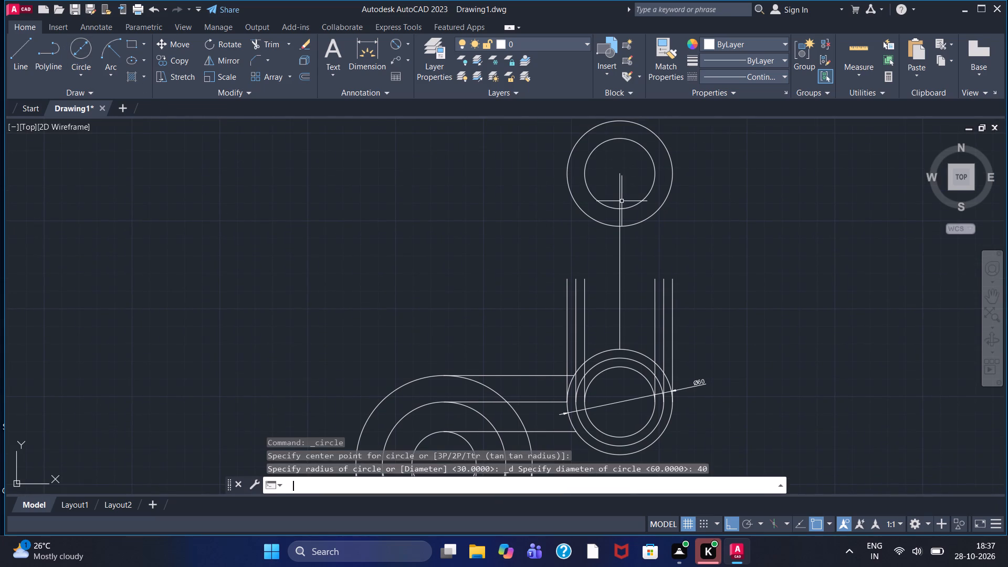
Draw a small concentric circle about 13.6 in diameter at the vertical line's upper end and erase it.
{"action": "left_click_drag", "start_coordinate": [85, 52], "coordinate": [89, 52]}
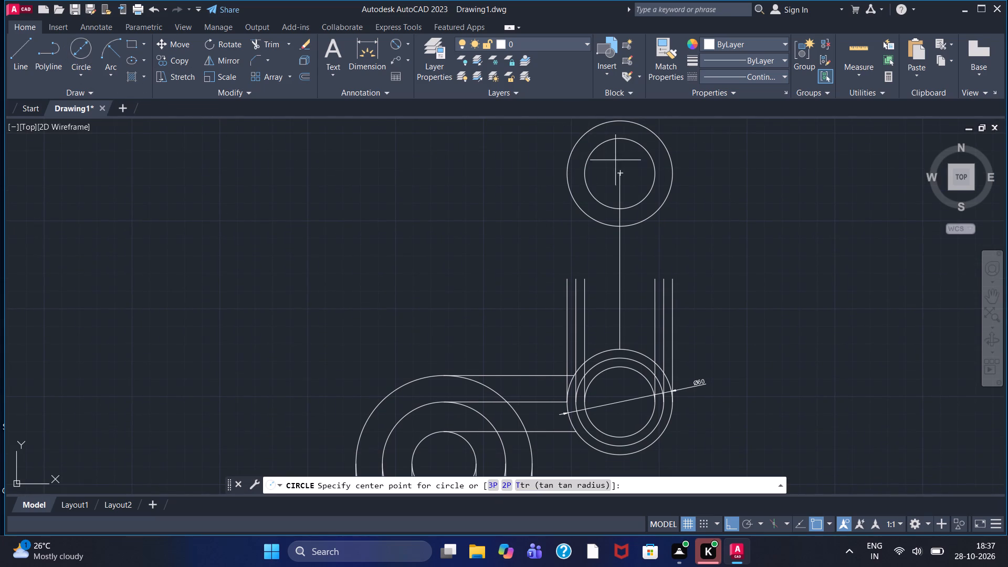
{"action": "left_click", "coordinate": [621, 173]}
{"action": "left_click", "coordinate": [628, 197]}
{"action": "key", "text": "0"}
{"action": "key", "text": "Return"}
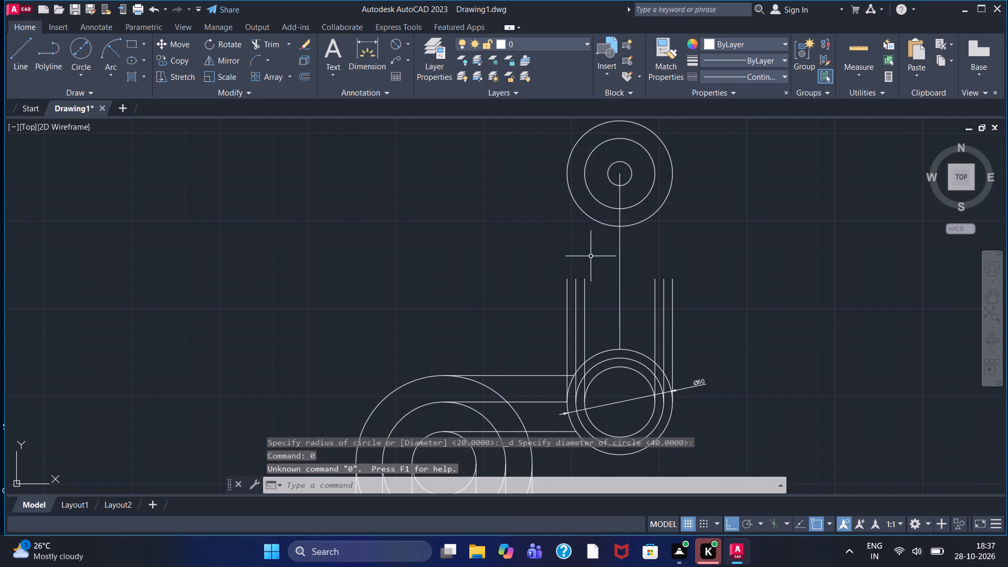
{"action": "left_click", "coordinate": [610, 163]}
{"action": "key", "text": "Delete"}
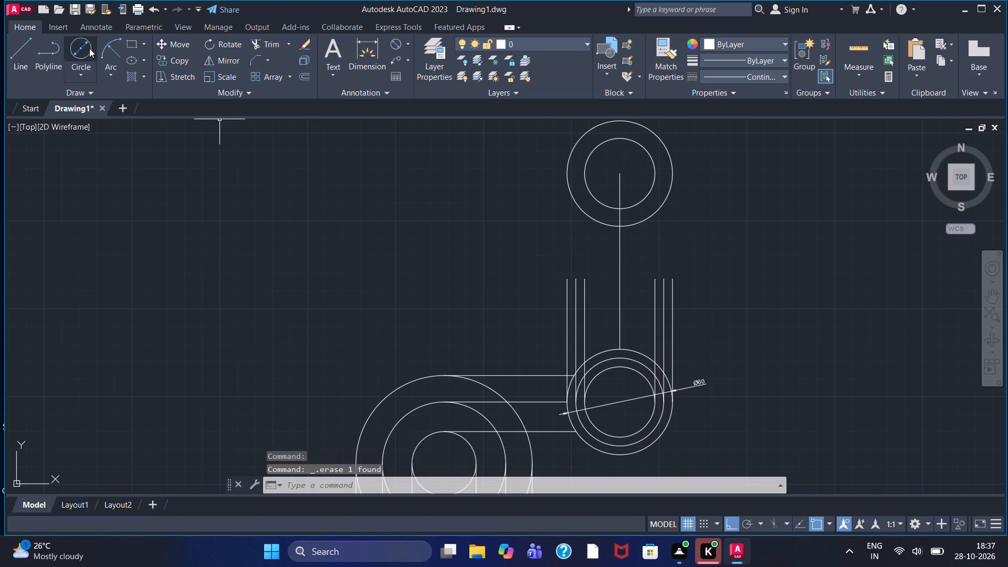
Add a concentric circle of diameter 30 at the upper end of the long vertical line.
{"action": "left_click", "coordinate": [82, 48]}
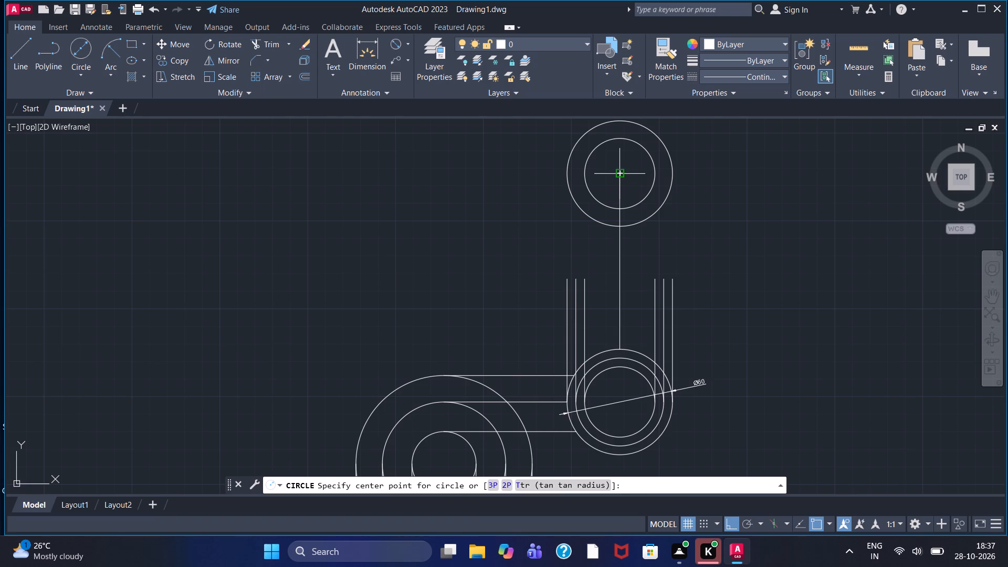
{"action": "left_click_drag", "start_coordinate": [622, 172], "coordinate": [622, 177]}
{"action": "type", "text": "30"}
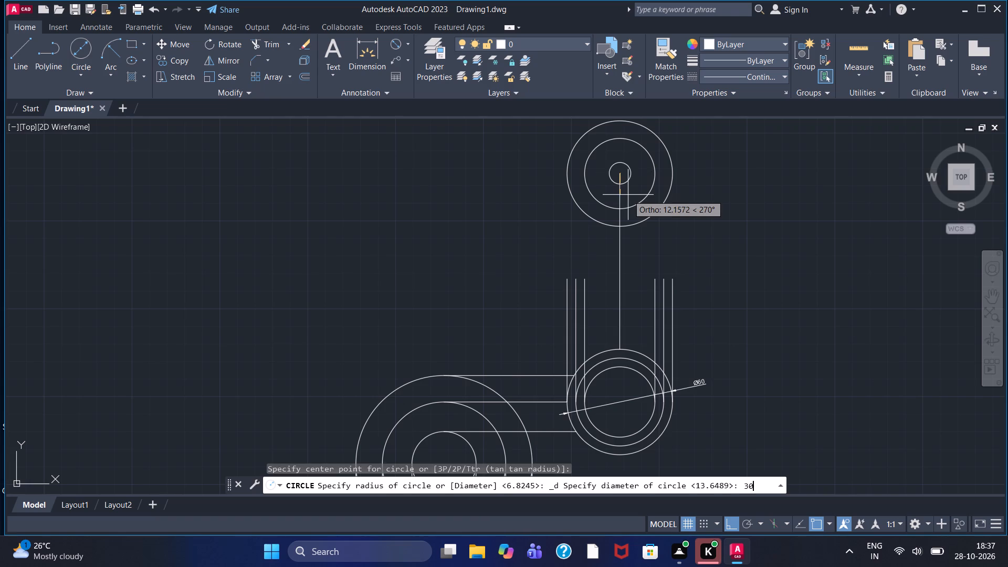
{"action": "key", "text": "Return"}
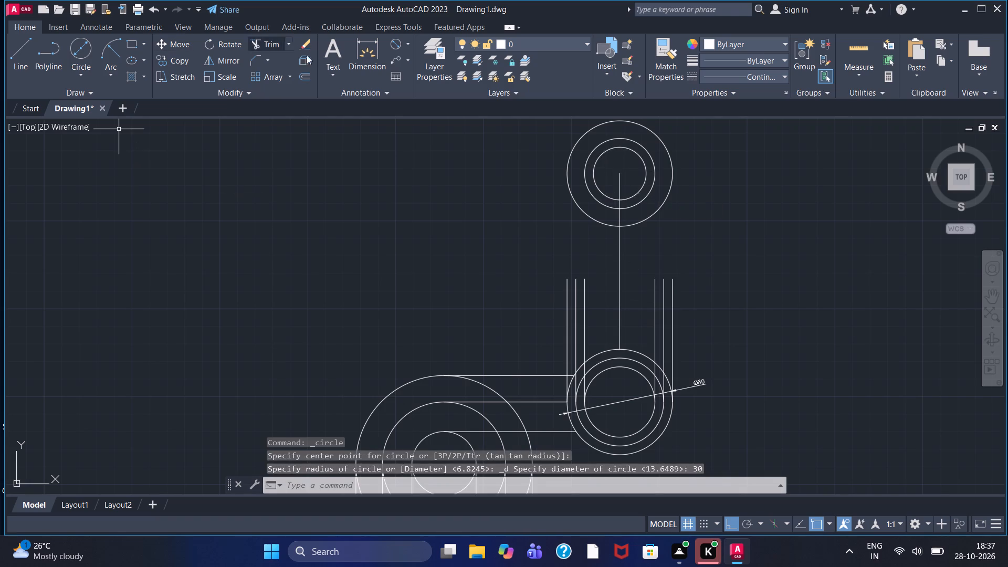
Add a diameter dimension to the middle circle of the second concentric-circle group.
{"action": "left_click", "coordinate": [393, 40]}
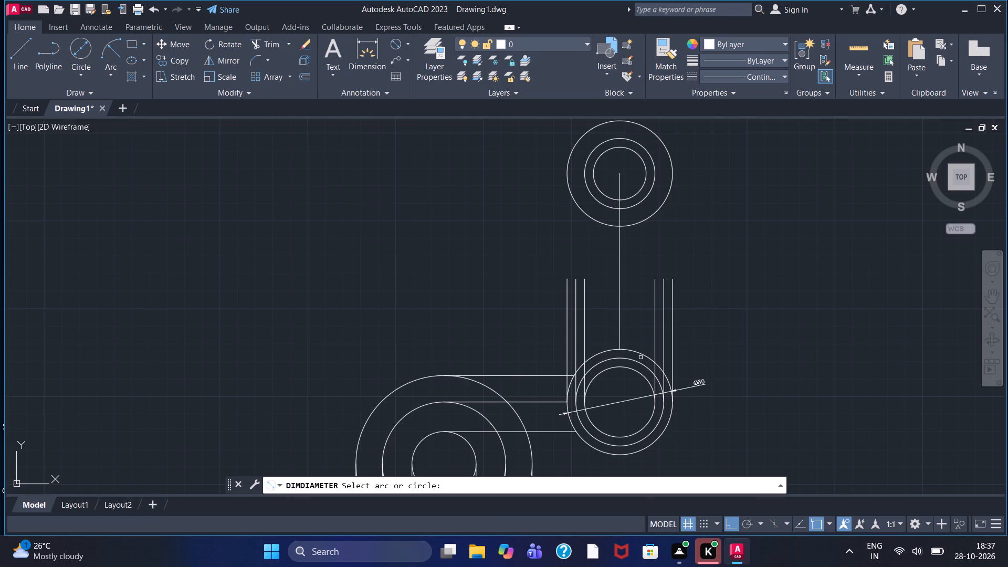
{"action": "left_click_drag", "start_coordinate": [639, 363], "coordinate": [645, 362]}
{"action": "left_click", "coordinate": [706, 330]}
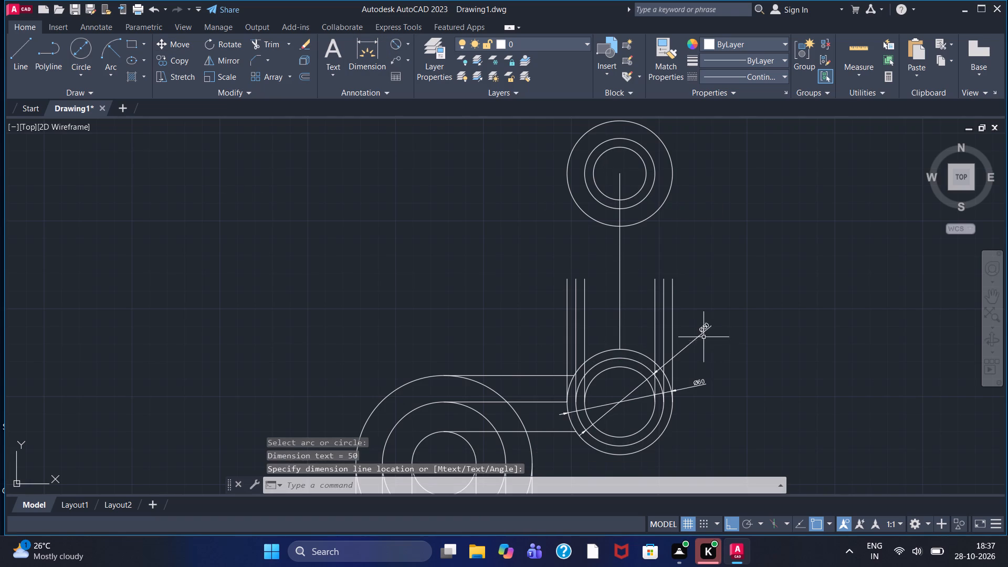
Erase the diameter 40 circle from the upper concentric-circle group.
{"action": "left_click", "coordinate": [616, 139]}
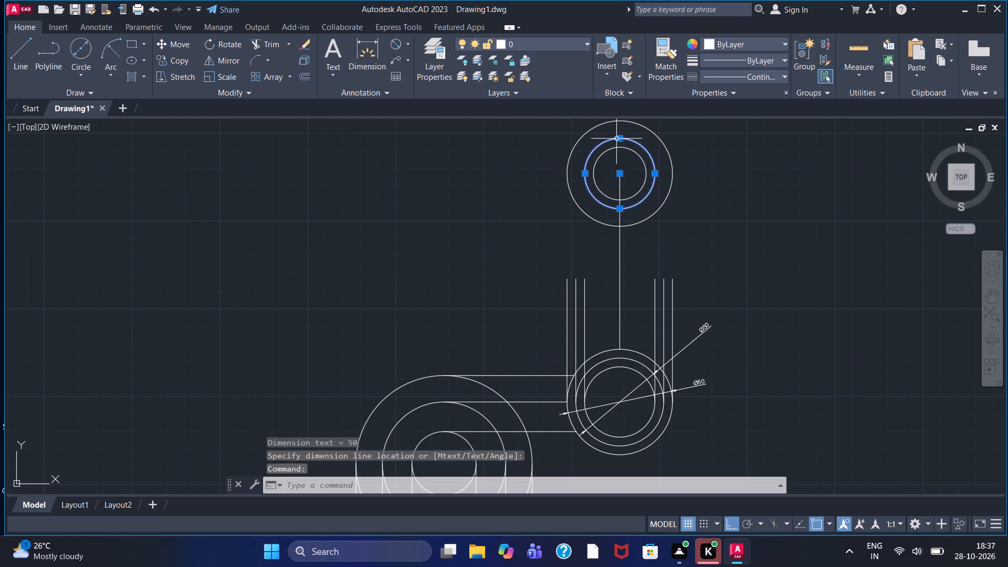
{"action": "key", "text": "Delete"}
Add a concentric circle of diameter 50 at the upper end of the long vertical line.
{"action": "left_click", "coordinate": [80, 49]}
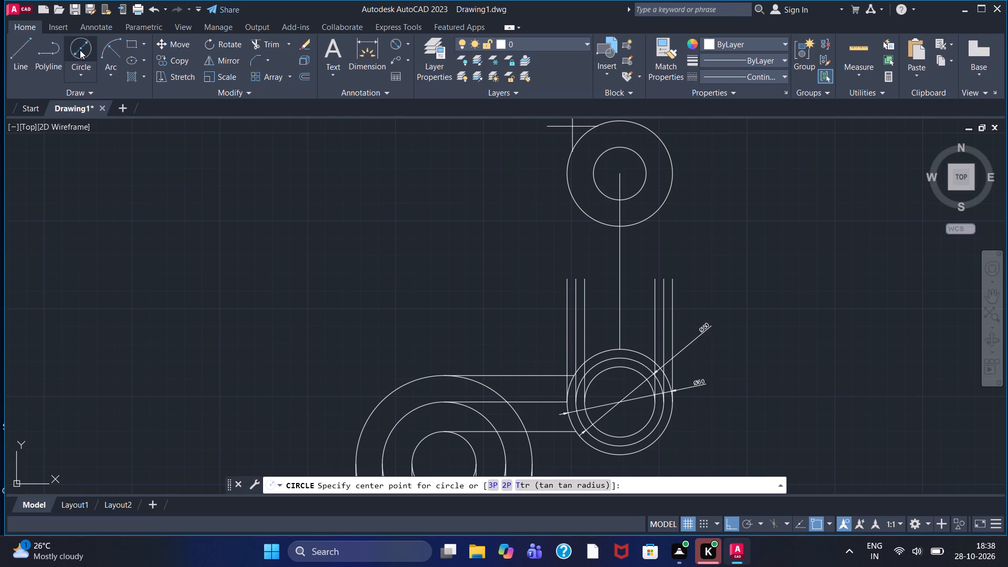
{"action": "left_click", "coordinate": [617, 174]}
{"action": "type", "text": "50"}
{"action": "key", "text": "Return"}
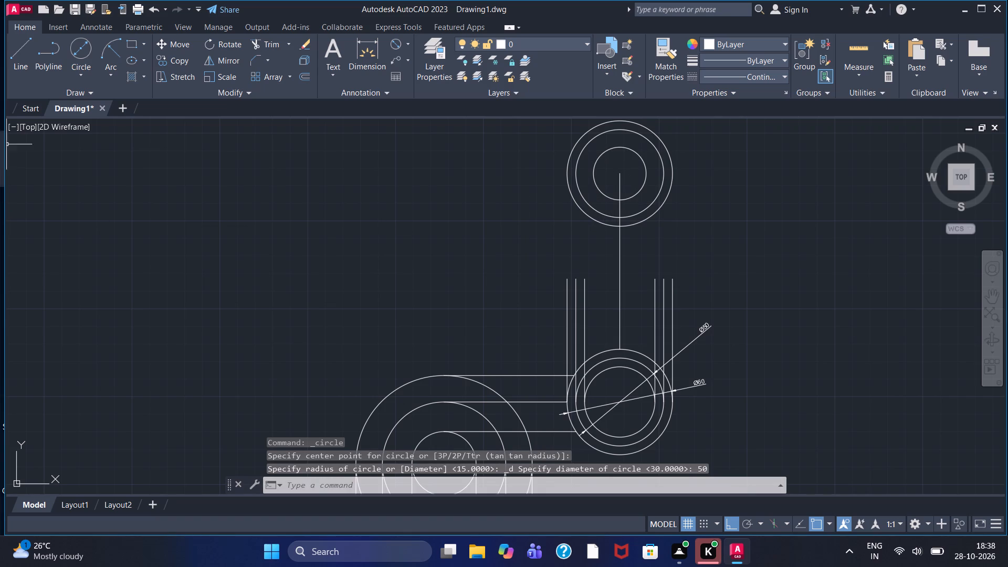
Draw a vertical line from the diameter 60 circle's left quadrant down to the top of the outermost left projection line.
{"action": "left_click", "coordinate": [23, 62]}
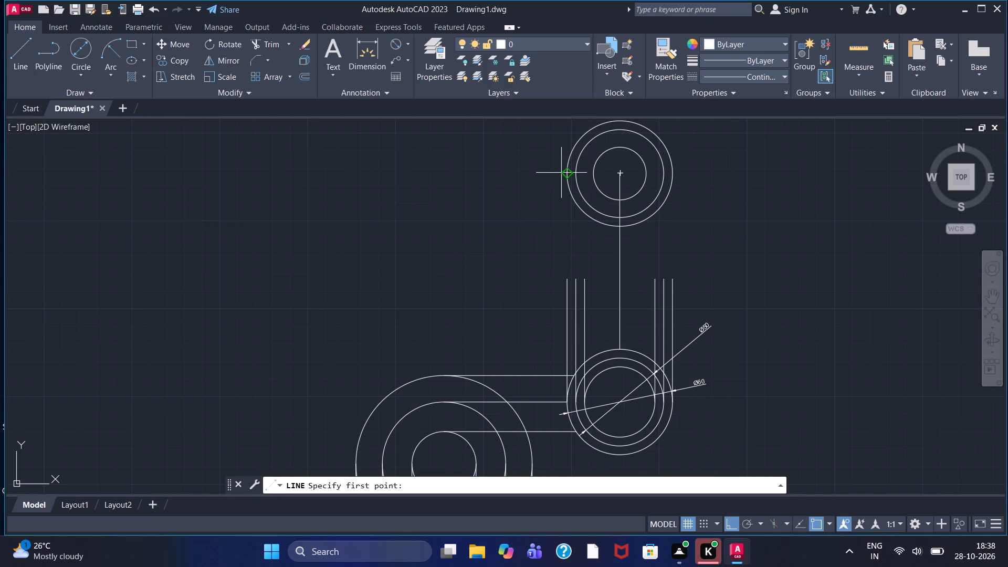
{"action": "left_click", "coordinate": [566, 171]}
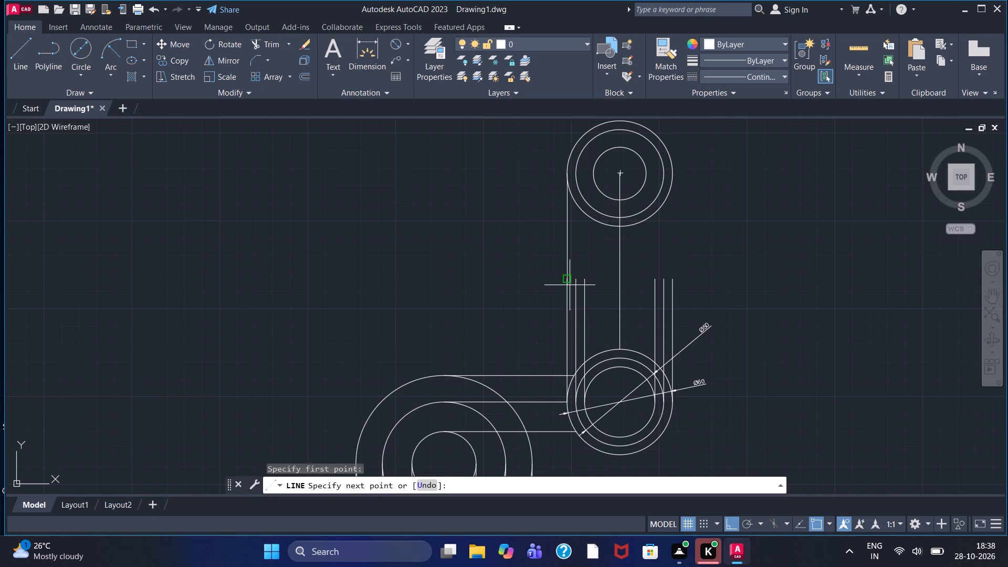
{"action": "left_click", "coordinate": [569, 285]}
{"action": "right_click", "coordinate": [566, 285]}
{"action": "left_click", "coordinate": [590, 290]}
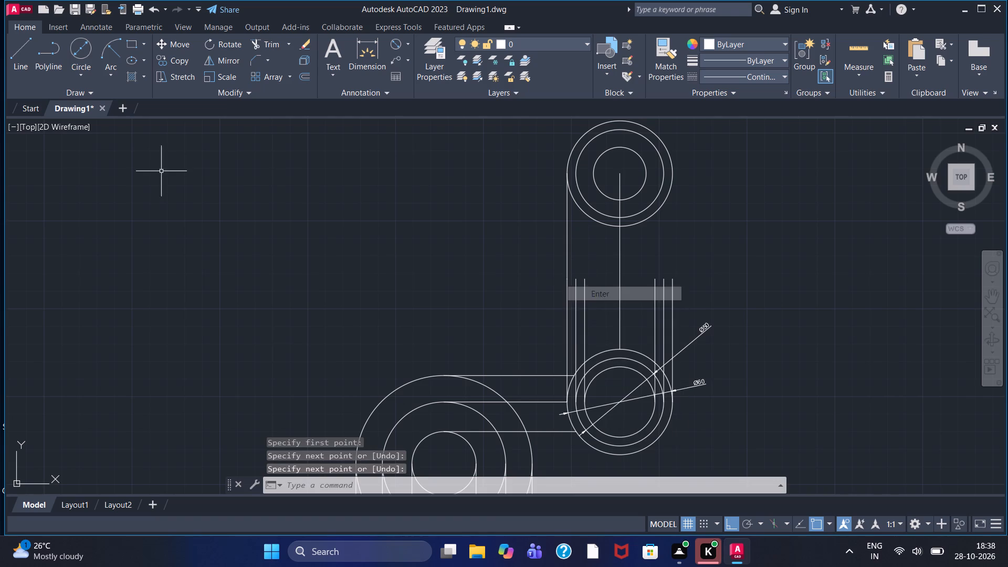
Draw a vertical line from the top of the second left projection line up to the diameter 50 circle's left quadrant.
{"action": "left_click", "coordinate": [23, 56]}
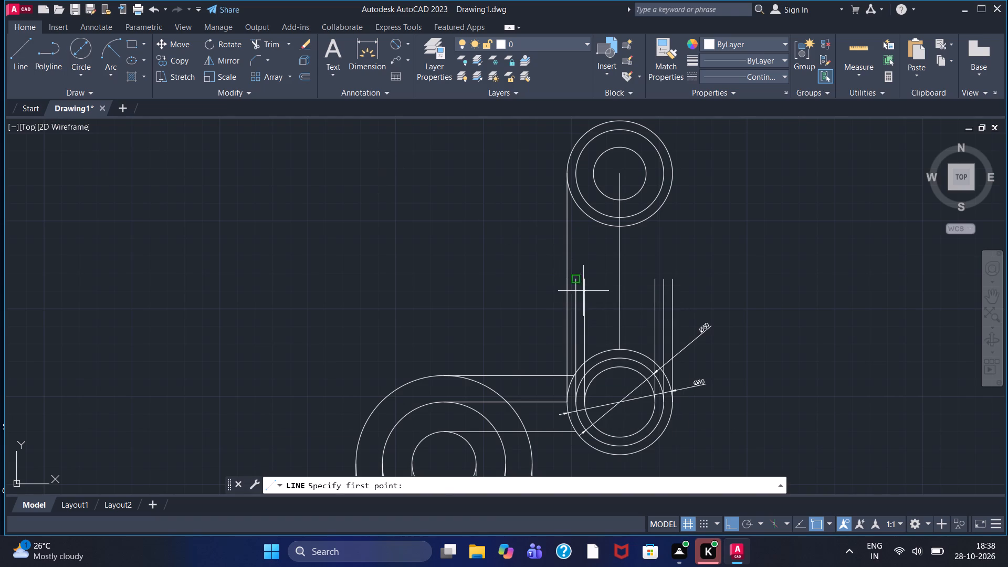
{"action": "left_click_drag", "start_coordinate": [574, 280], "coordinate": [572, 273]}
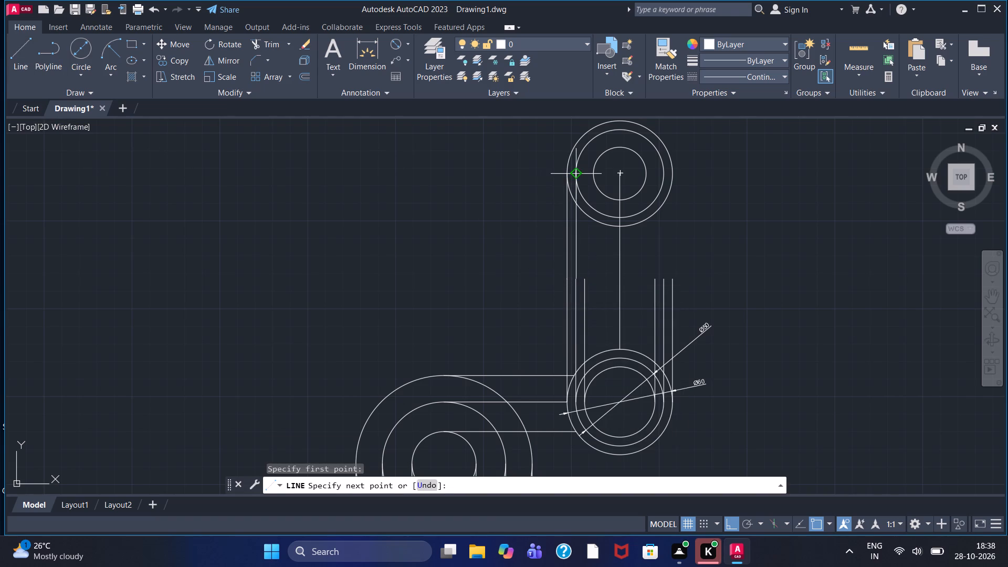
{"action": "left_click", "coordinate": [576, 174]}
{"action": "right_click", "coordinate": [576, 174]}
{"action": "left_click", "coordinate": [596, 180]}
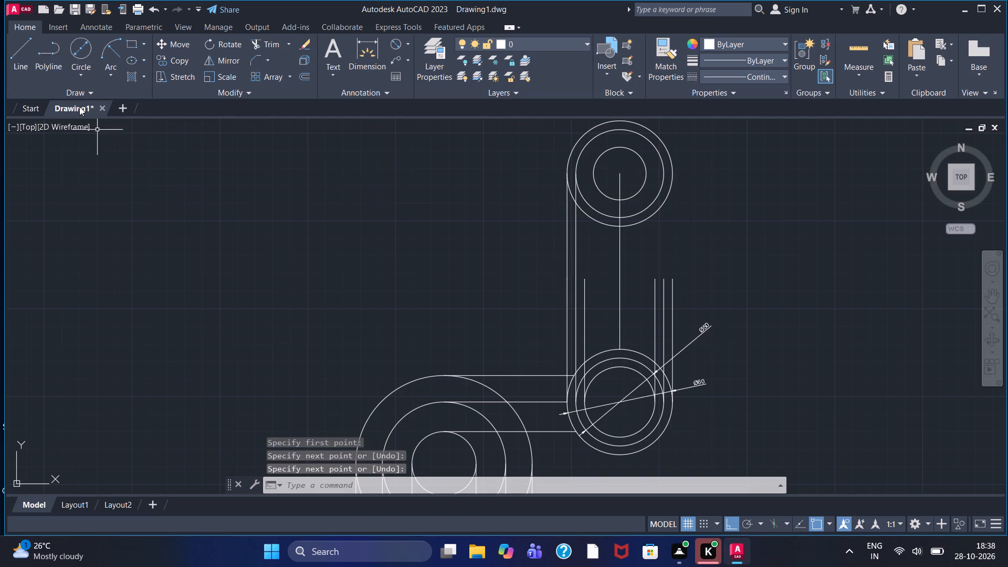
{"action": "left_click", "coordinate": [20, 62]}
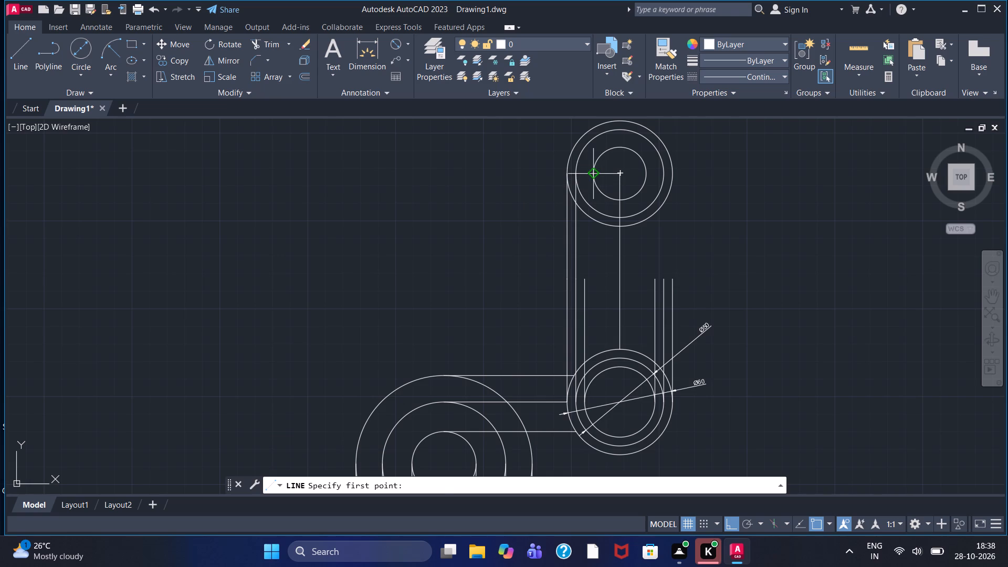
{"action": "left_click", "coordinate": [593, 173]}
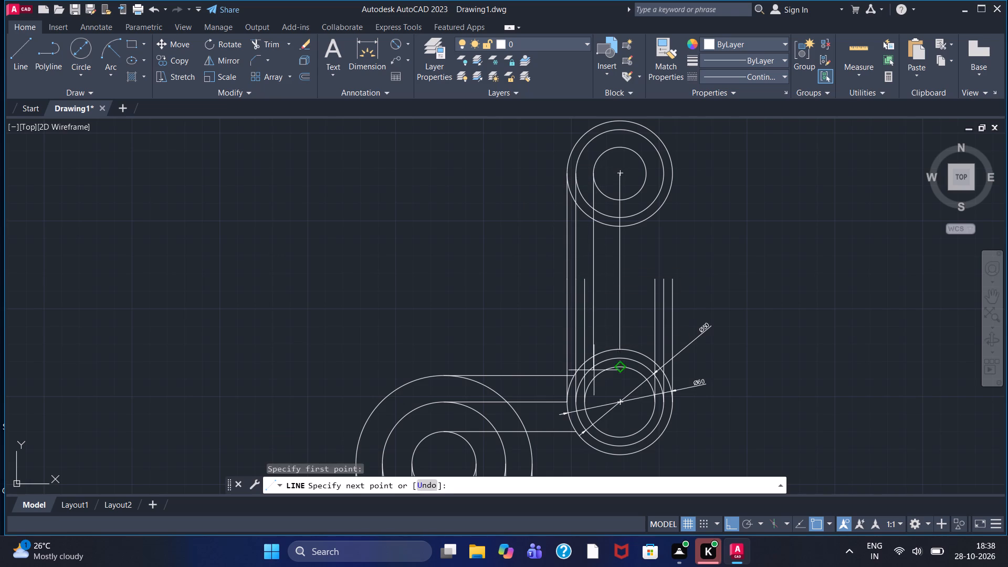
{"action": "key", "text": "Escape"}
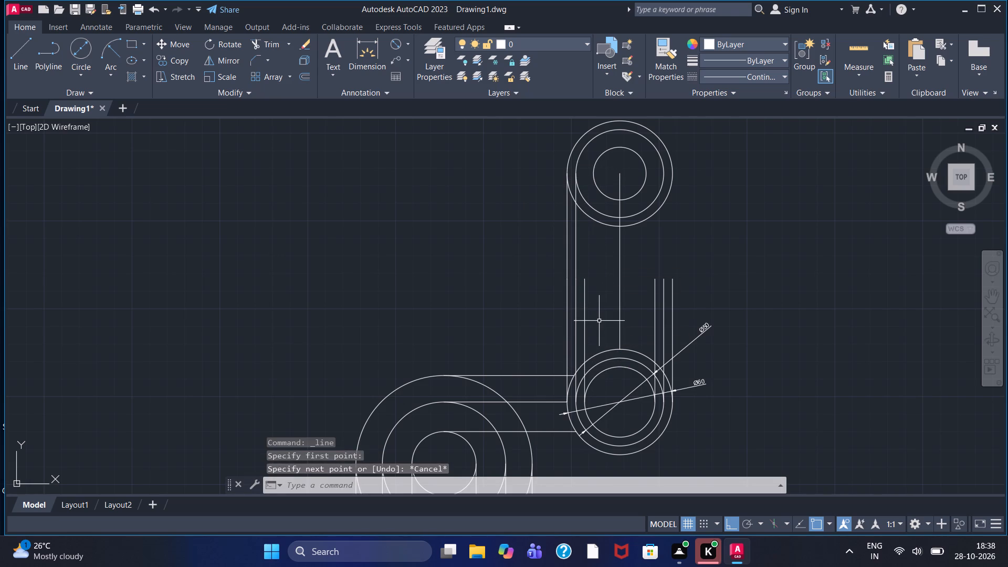
Add a diameter dimension to the innermost circle of the second concentric-circle group.
{"action": "left_click", "coordinate": [389, 44]}
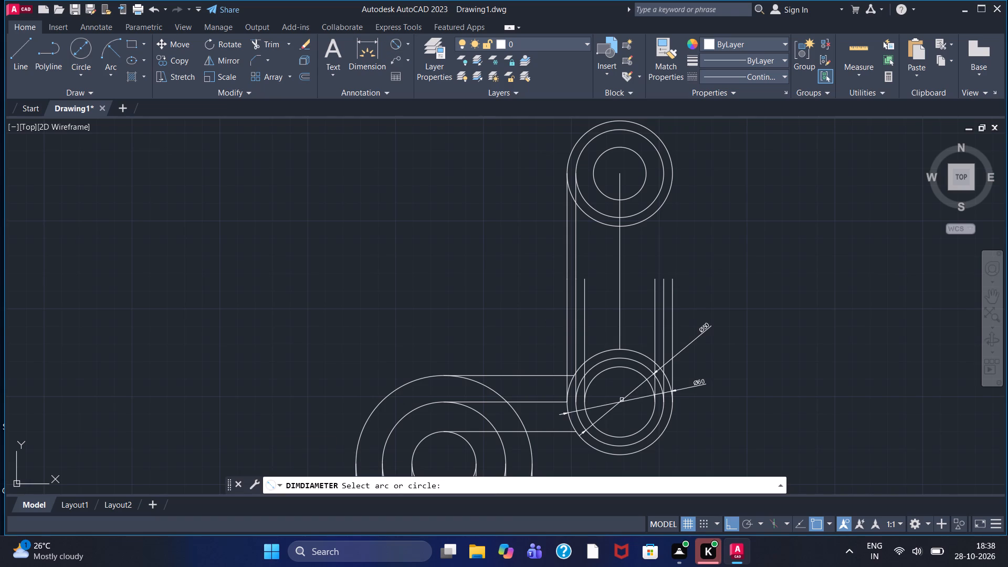
{"action": "left_click", "coordinate": [626, 369]}
{"action": "left_click", "coordinate": [699, 296]}
{"action": "key", "text": "Escape"}
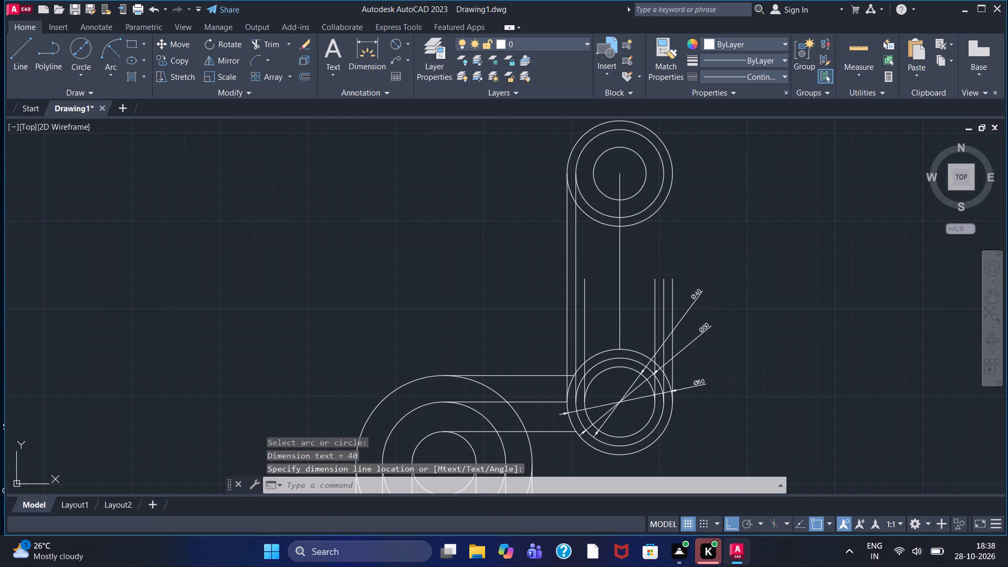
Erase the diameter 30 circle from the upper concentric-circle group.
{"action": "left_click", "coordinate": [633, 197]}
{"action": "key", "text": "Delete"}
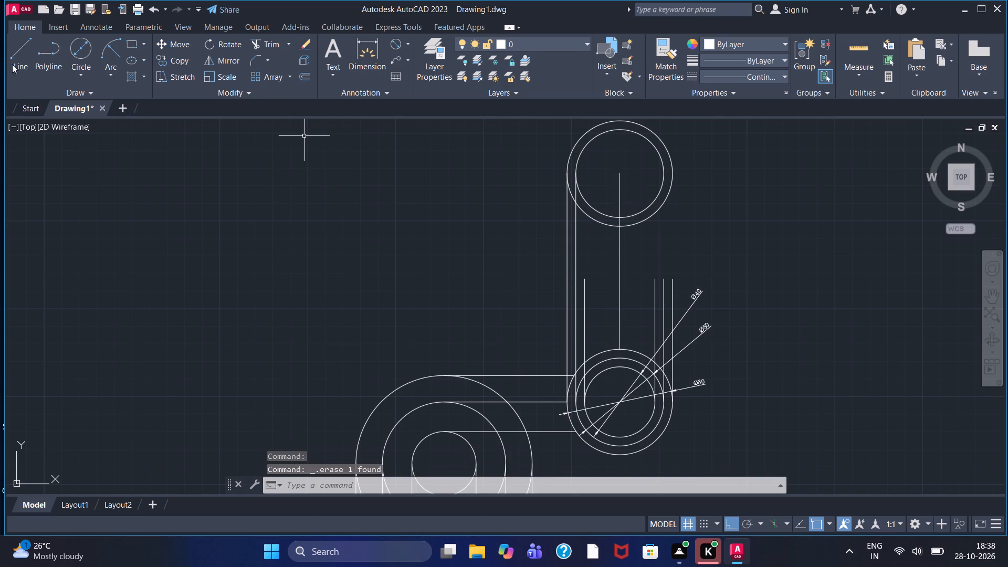
Add a concentric circle of diameter 40 at the upper end of the long vertical line.
{"action": "left_click", "coordinate": [72, 41]}
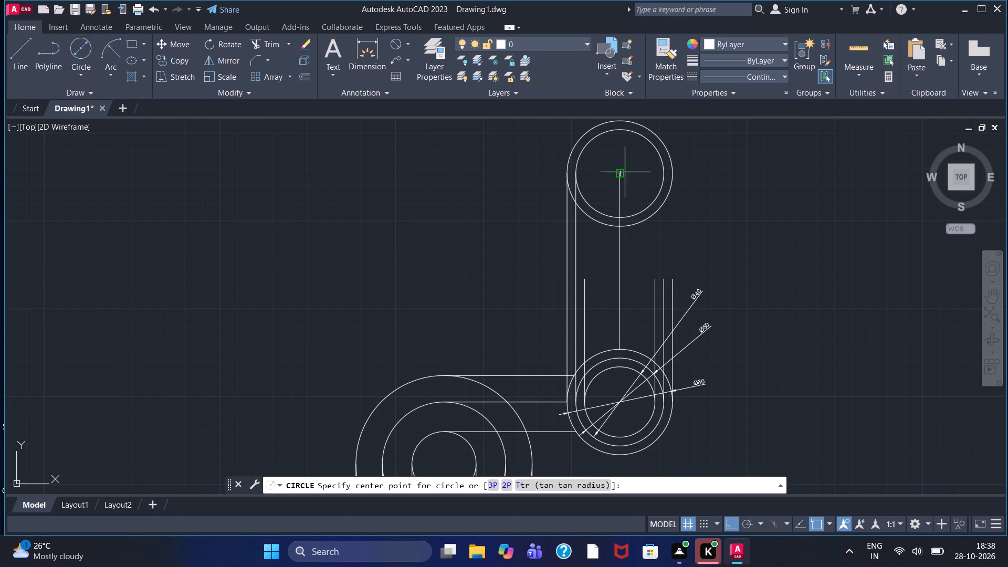
{"action": "left_click_drag", "start_coordinate": [621, 175], "coordinate": [622, 182]}
{"action": "type", "text": "40"}
{"action": "key", "text": "Return"}
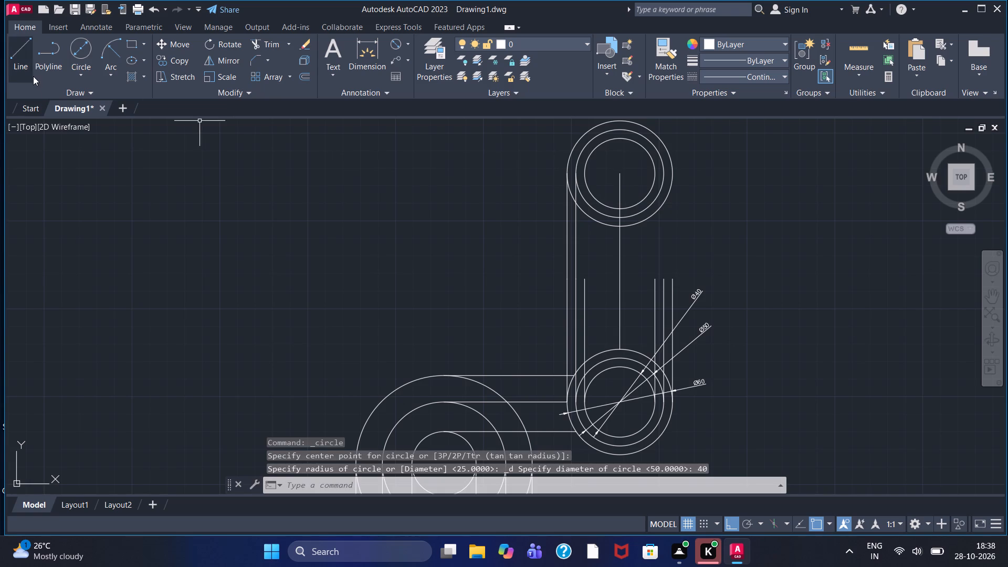
Draw a vertical line from the top of the third left projection line up to the diameter 40 circle's left quadrant.
{"action": "left_click", "coordinate": [24, 71]}
{"action": "left_click", "coordinate": [585, 278]}
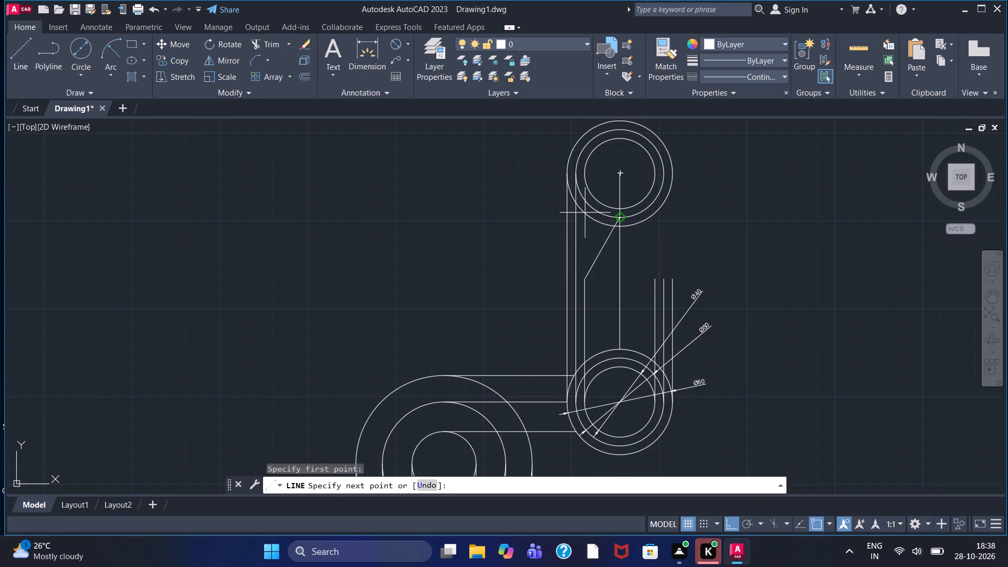
{"action": "left_click", "coordinate": [583, 176]}
{"action": "right_click", "coordinate": [583, 176]}
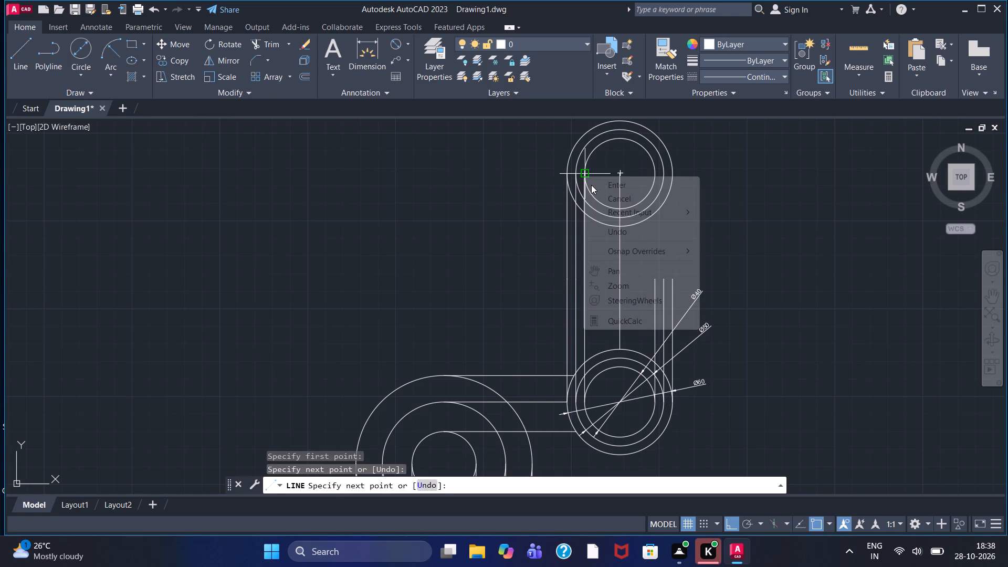
{"action": "left_click", "coordinate": [592, 185]}
Draw a vertical line from the upper diameter 40 circle's right quadrant down to the top of the innermost right projection line.
{"action": "left_click", "coordinate": [22, 66]}
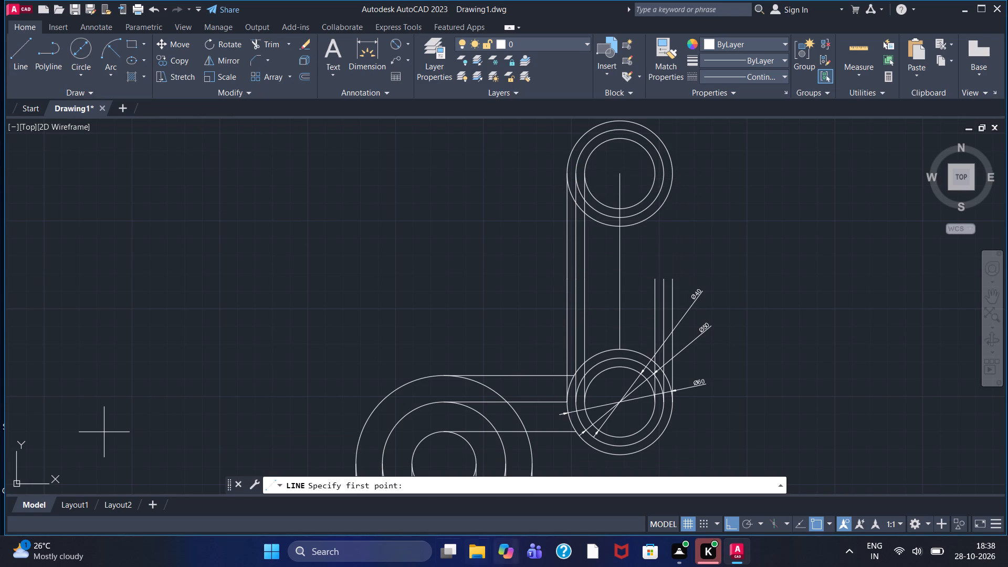
{"action": "left_click", "coordinate": [656, 172]}
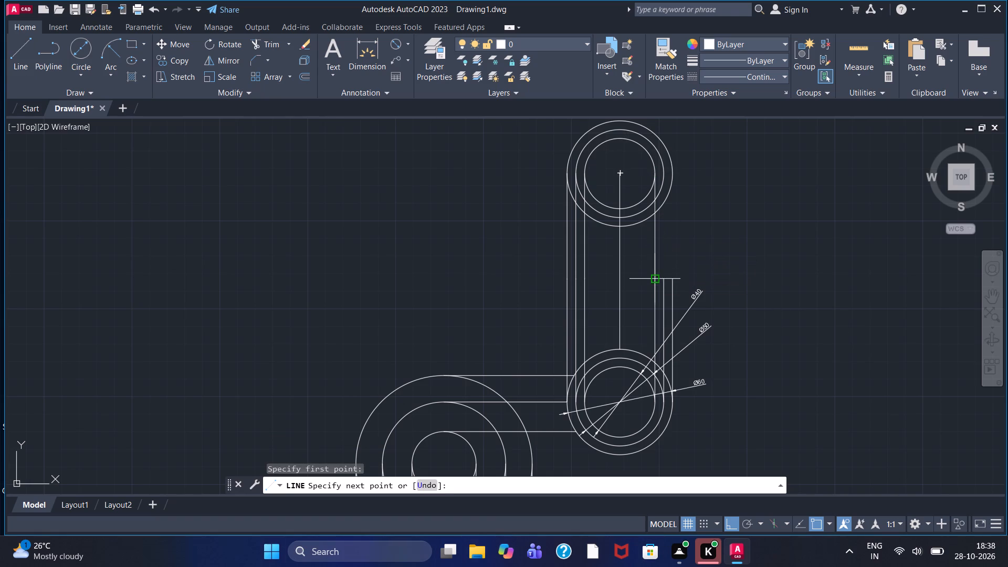
{"action": "left_click", "coordinate": [657, 287]}
{"action": "right_click", "coordinate": [654, 251]}
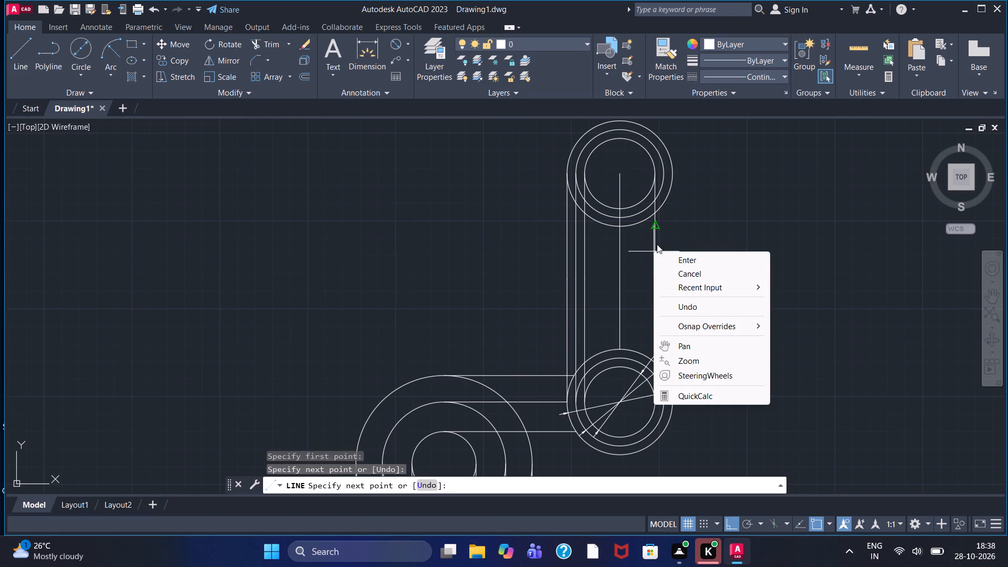
{"action": "left_click", "coordinate": [690, 258]}
Draw a vertical line from the upper diameter 50 circle's right quadrant down to the top of the middle right projection line.
{"action": "left_click", "coordinate": [9, 59]}
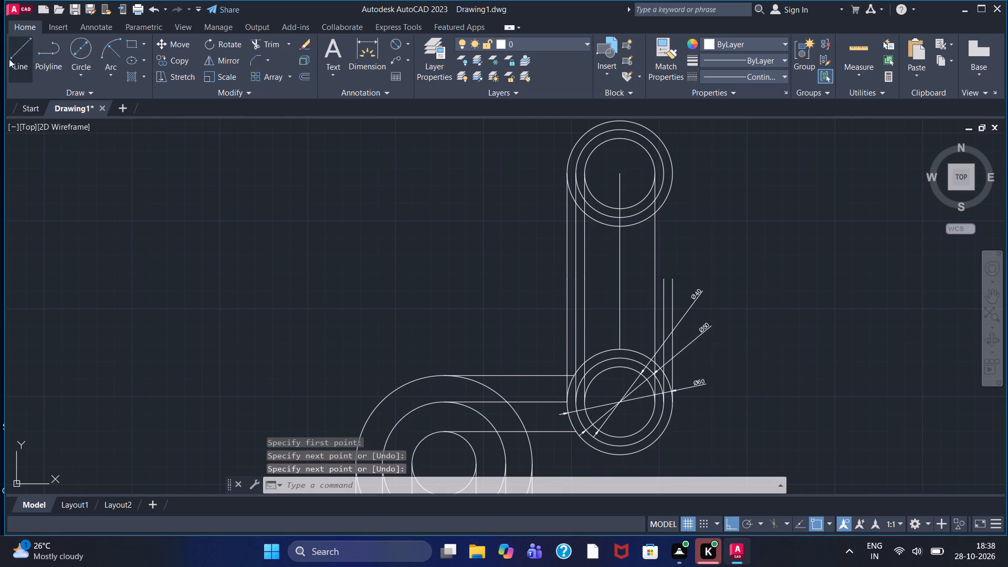
{"action": "left_click", "coordinate": [663, 175]}
{"action": "left_click", "coordinate": [663, 288]}
{"action": "right_click", "coordinate": [663, 288]}
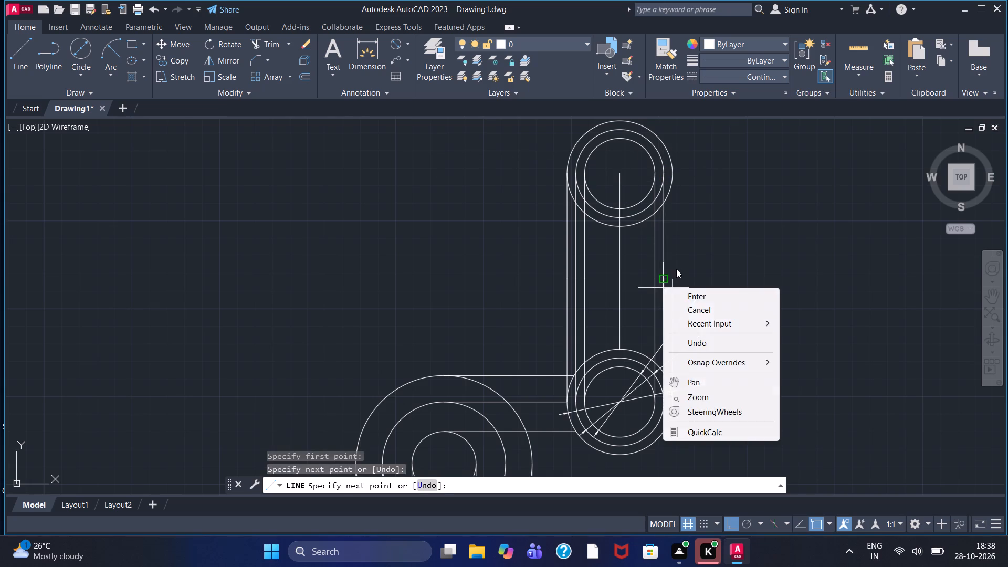
{"action": "left_click", "coordinate": [682, 294]}
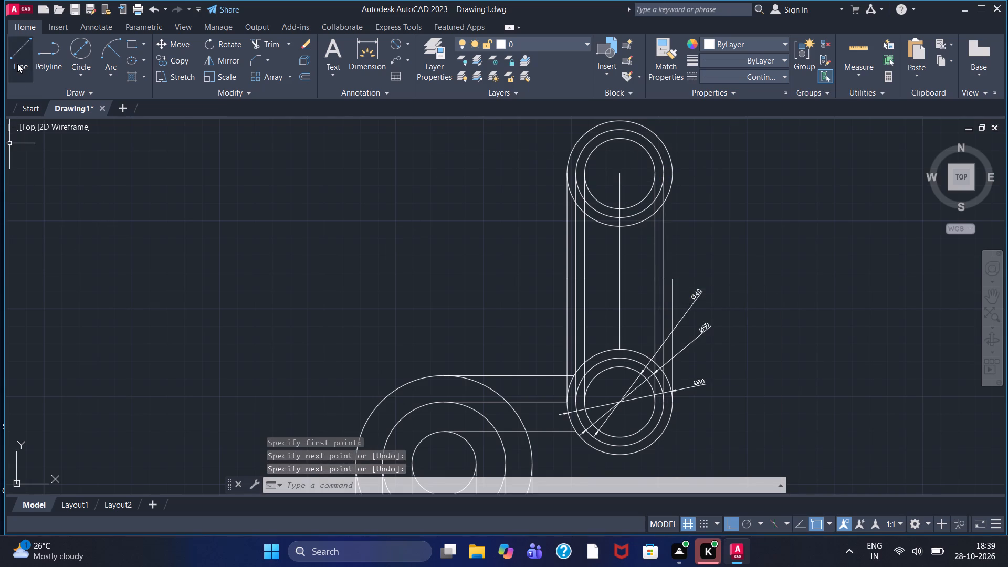
Draw a vertical line from the upper group's outermost circle's right quadrant down to the top of the outer right projection line.
{"action": "left_click", "coordinate": [17, 64]}
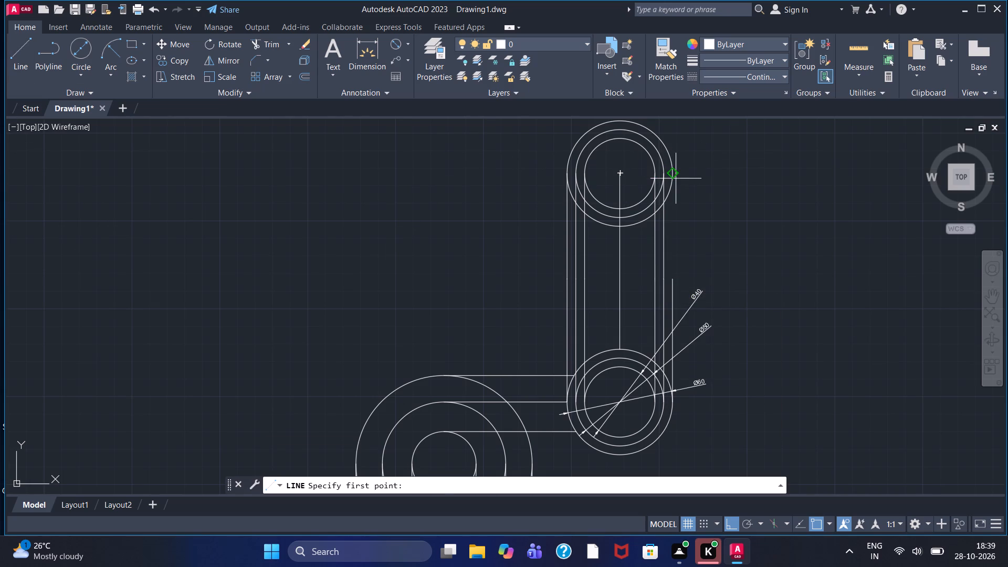
{"action": "left_click", "coordinate": [676, 178]}
{"action": "left_click", "coordinate": [671, 288]}
{"action": "right_click", "coordinate": [717, 227]}
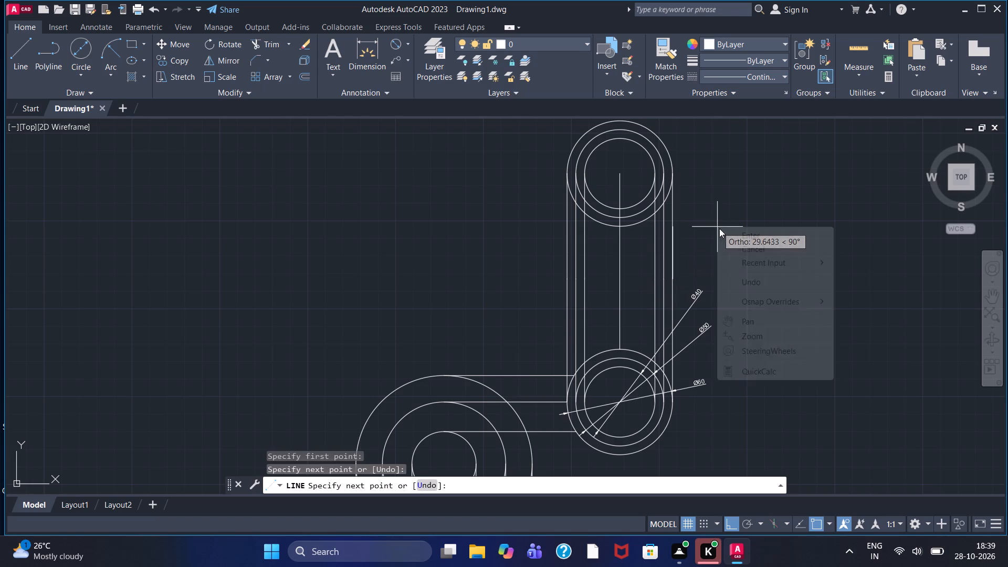
{"action": "left_click", "coordinate": [730, 237]}
Trim the four inner vertical projection lines where they run inside the outermost circle of the upper concentric-circle group.
{"action": "middle_click_drag", "start_coordinate": [712, 240], "coordinate": [745, 201]}
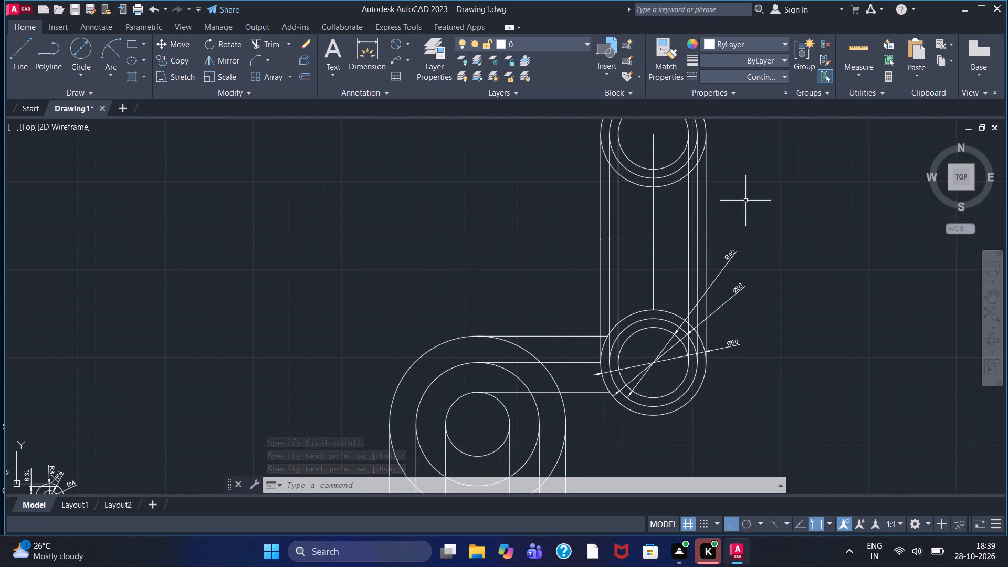
{"action": "left_click", "coordinate": [272, 39]}
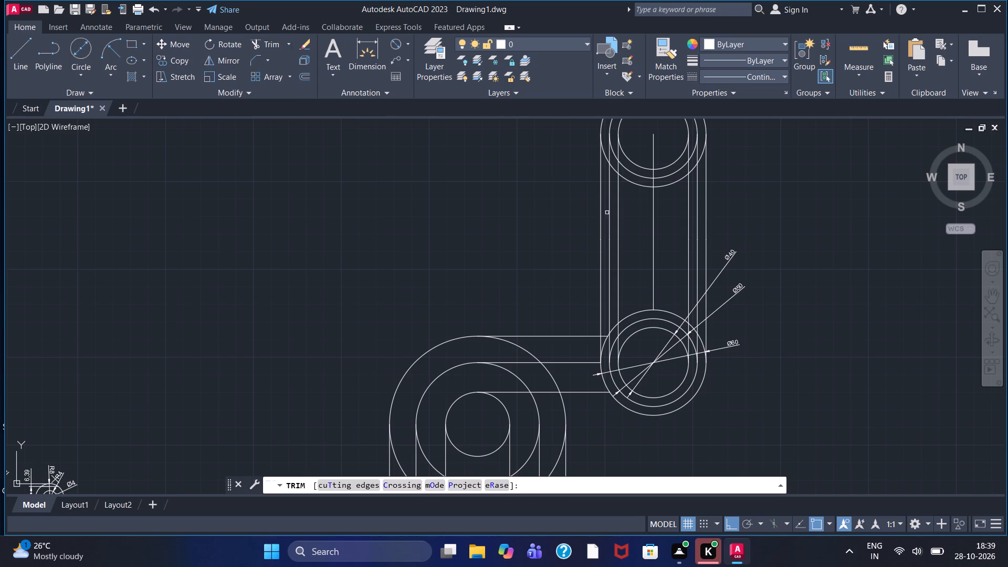
{"action": "middle_click_drag", "start_coordinate": [575, 205], "coordinate": [577, 298]}
{"action": "scroll", "coordinate": [604, 271], "scroll_direction": "up", "scroll_amount": 3}
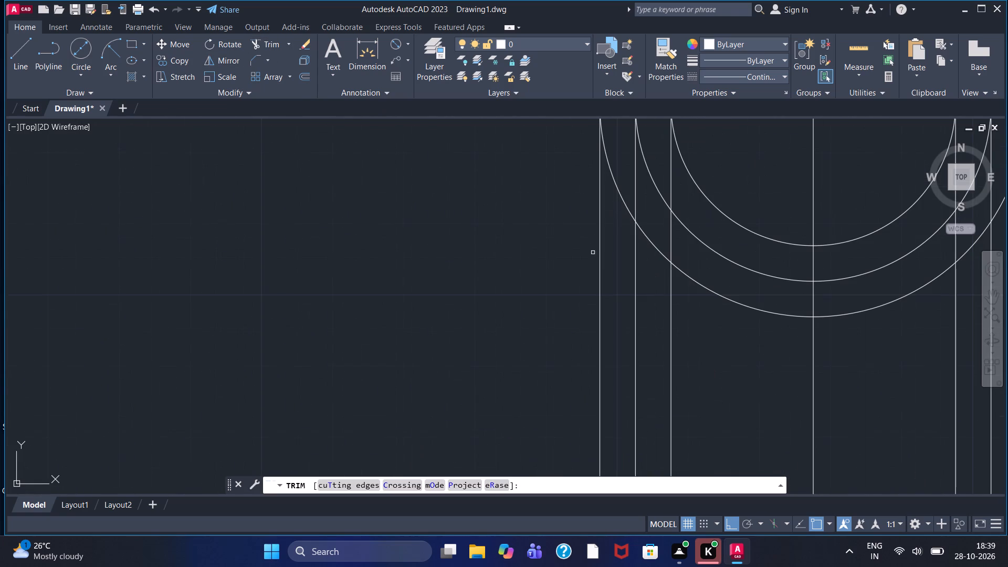
{"action": "left_click", "coordinate": [633, 175]}
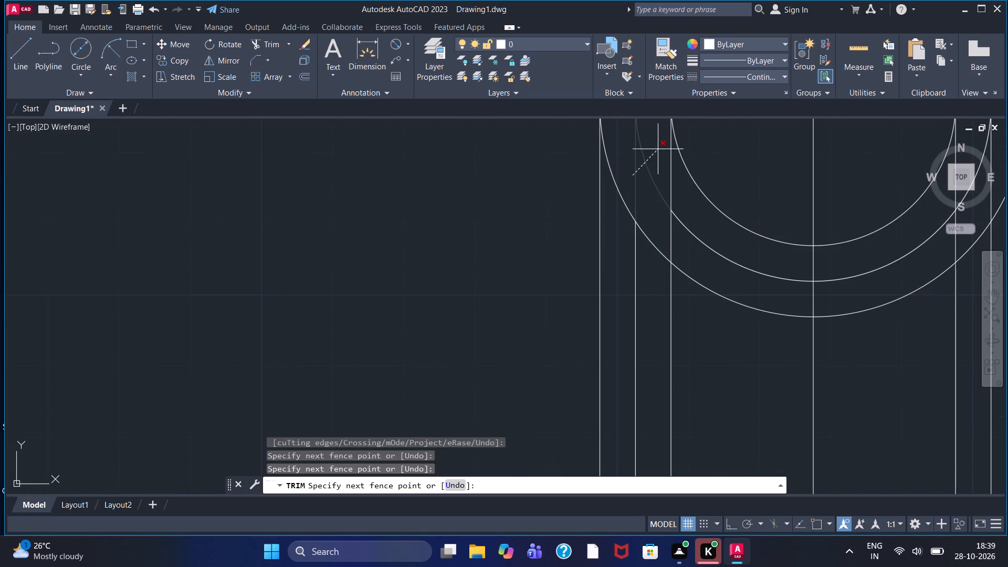
{"action": "left_click", "coordinate": [677, 259]}
{"action": "left_click", "coordinate": [670, 194]}
{"action": "middle_click_drag", "start_coordinate": [671, 202], "coordinate": [662, 224]}
{"action": "scroll", "coordinate": [671, 202], "scroll_direction": "down", "scroll_amount": 1}
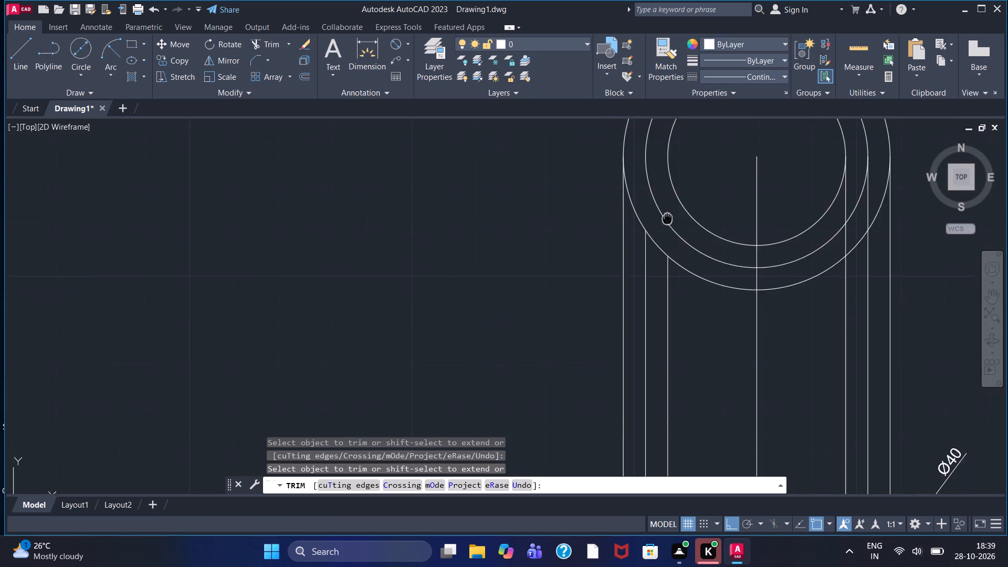
{"action": "middle_click_drag", "start_coordinate": [662, 224], "coordinate": [627, 238]}
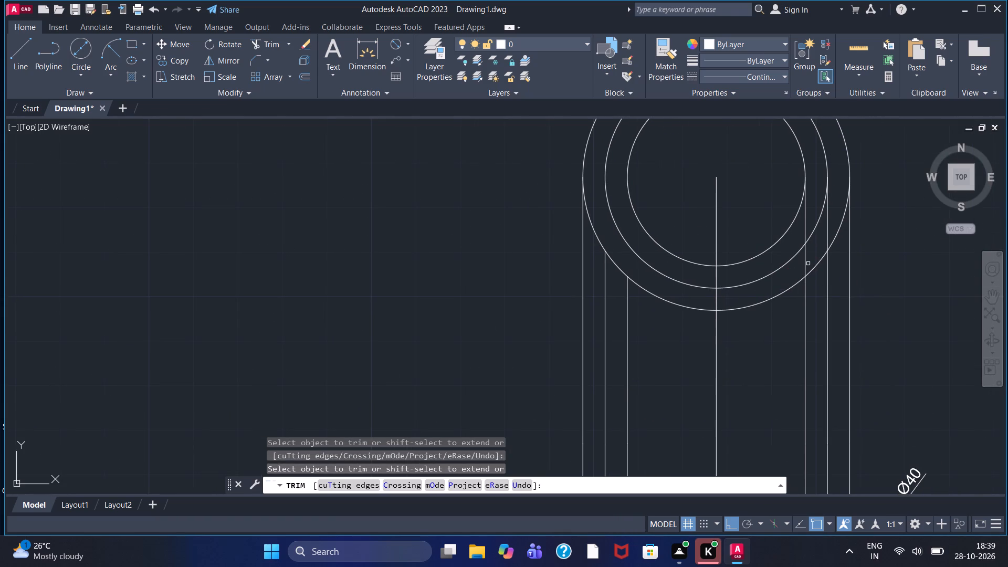
{"action": "left_click", "coordinate": [805, 262]}
{"action": "left_click", "coordinate": [826, 238]}
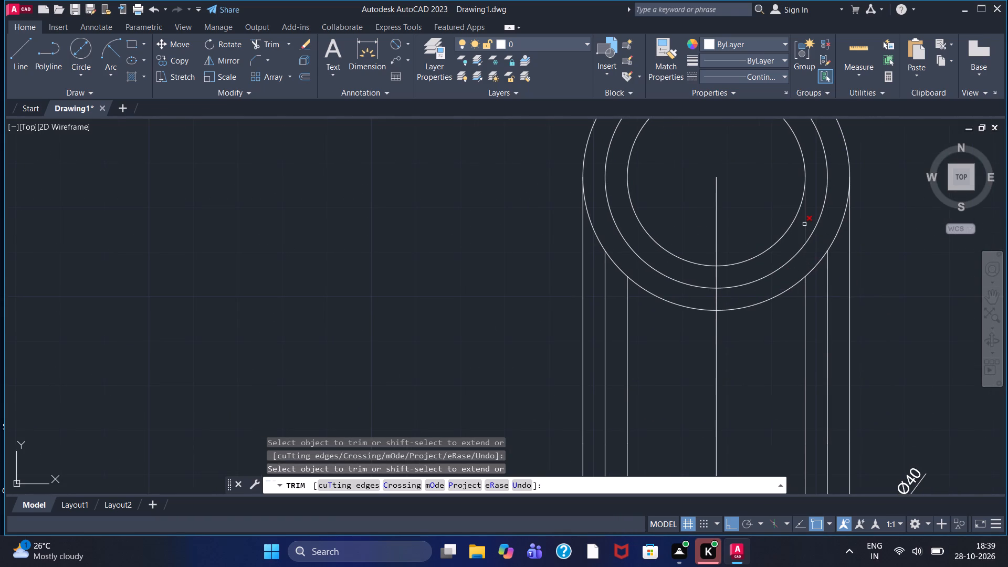
{"action": "left_click", "coordinate": [804, 224]}
Trim the four inner vertical projection lines where they run inside the diameter 60 circle of the second concentric-circle group.
{"action": "scroll", "coordinate": [805, 239], "scroll_direction": "down", "scroll_amount": 1}
{"action": "middle_click_drag", "start_coordinate": [855, 291], "coordinate": [828, 177]}
{"action": "scroll", "coordinate": [828, 177], "scroll_direction": "down", "scroll_amount": 1}
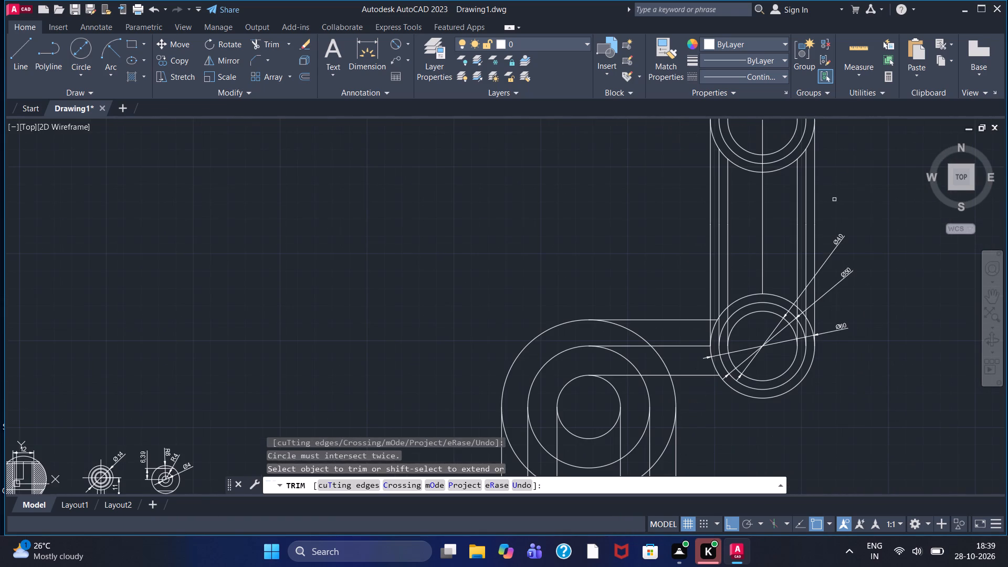
{"action": "scroll", "coordinate": [709, 337], "scroll_direction": "up", "scroll_amount": 3}
{"action": "left_click", "coordinate": [740, 307]}
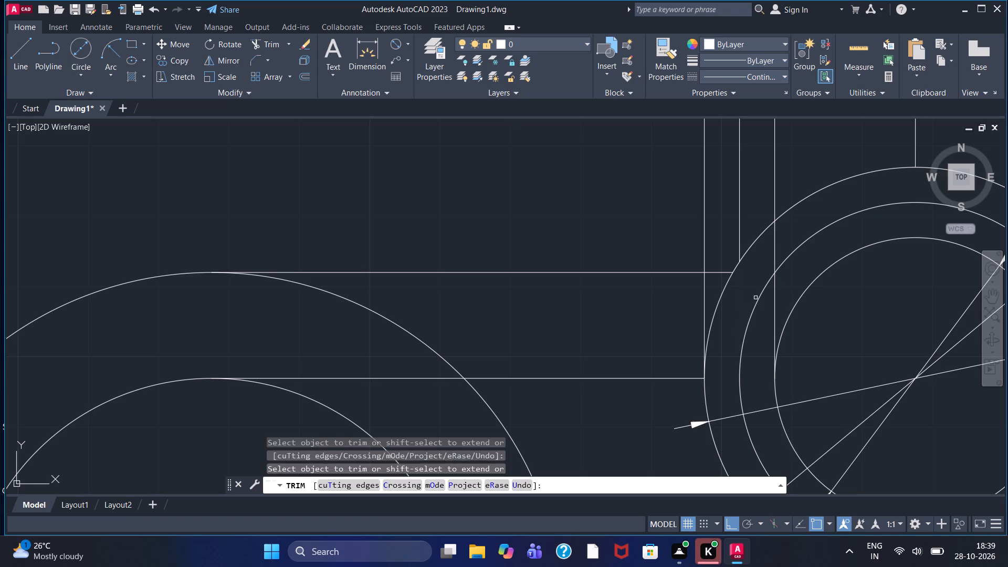
{"action": "left_click", "coordinate": [774, 304]}
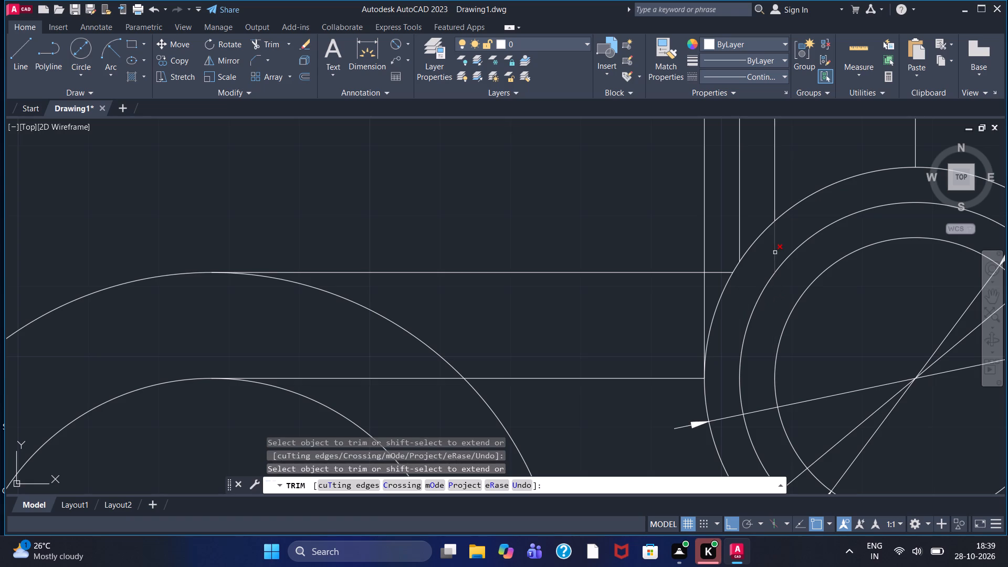
{"action": "left_click", "coordinate": [775, 253]}
{"action": "scroll", "coordinate": [861, 347], "scroll_direction": "down", "scroll_amount": 1}
{"action": "middle_click_drag", "start_coordinate": [852, 340], "coordinate": [616, 308]}
{"action": "scroll", "coordinate": [727, 283], "scroll_direction": "up", "scroll_amount": 2}
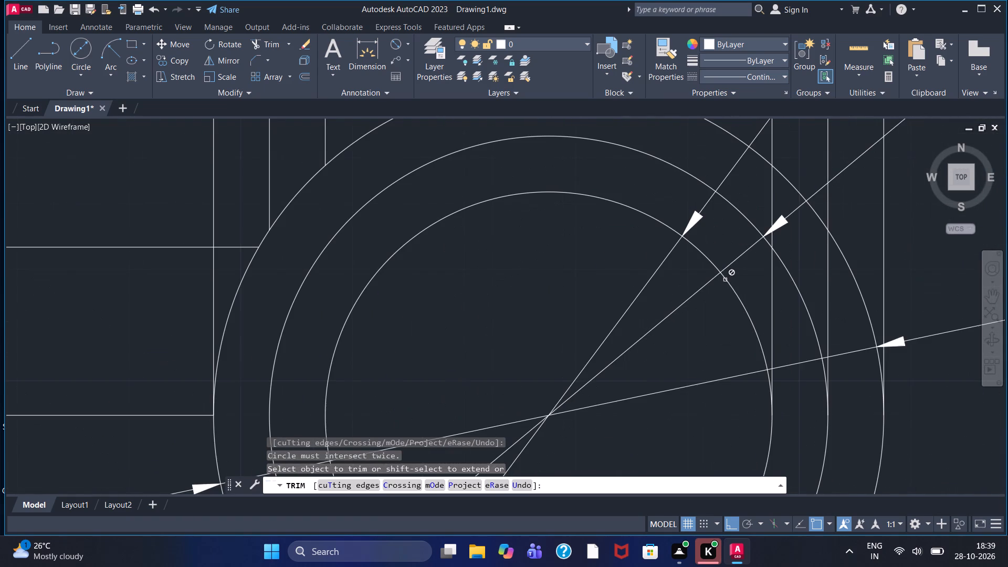
{"action": "left_click", "coordinate": [773, 309]}
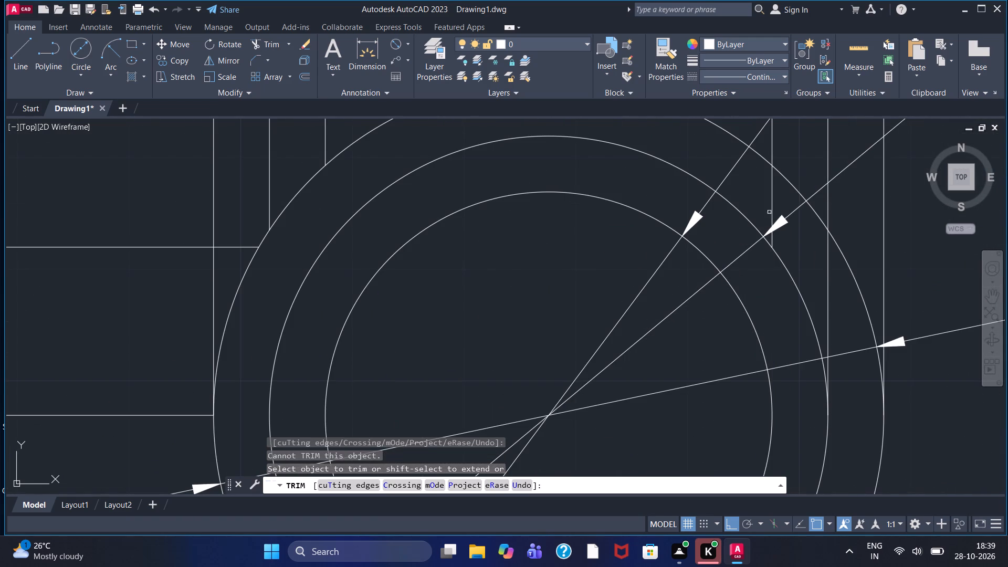
{"action": "left_click", "coordinate": [771, 206]}
{"action": "left_click", "coordinate": [827, 280]}
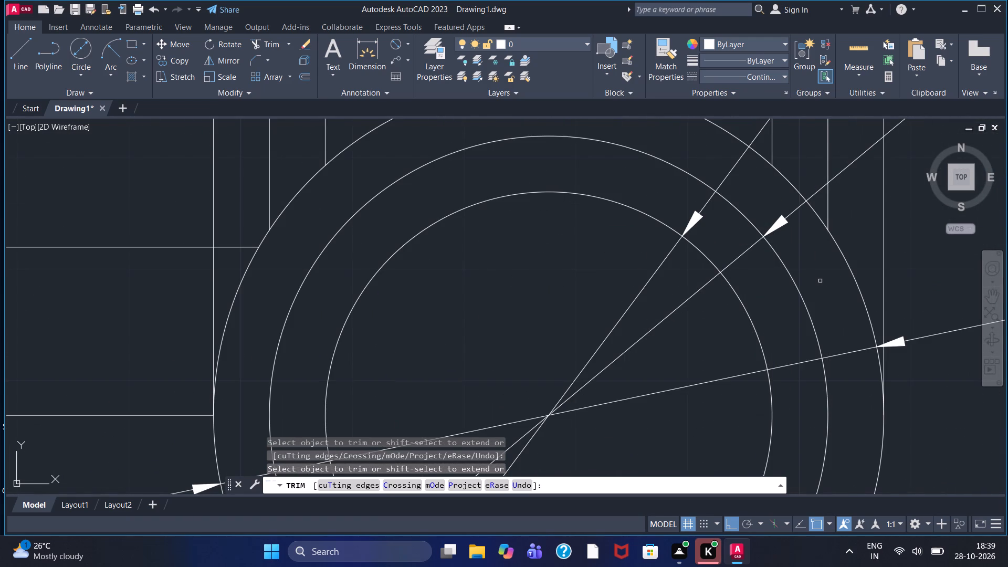
{"action": "scroll", "coordinate": [820, 281], "scroll_direction": "down", "scroll_amount": 2}
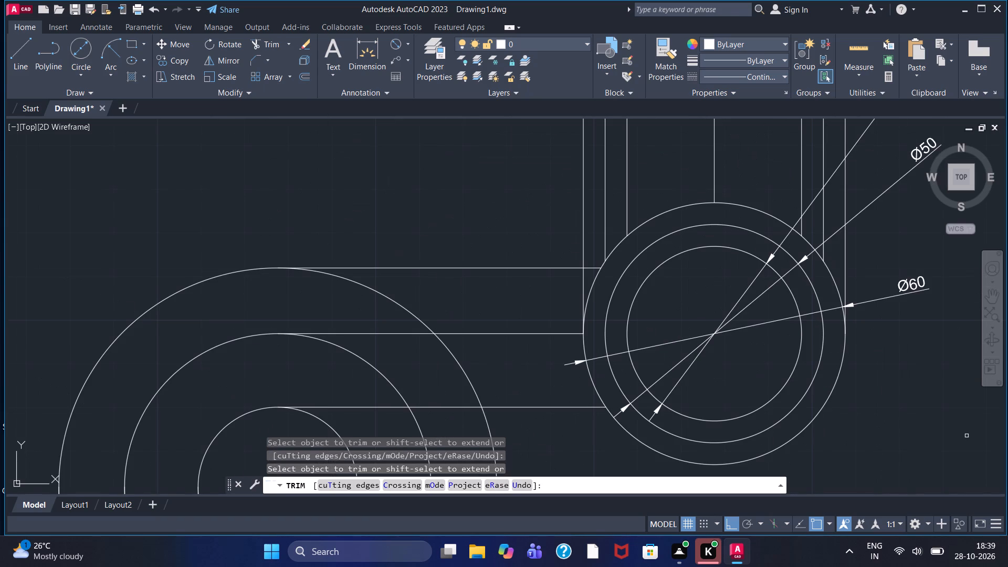
{"action": "key", "text": "Escape"}
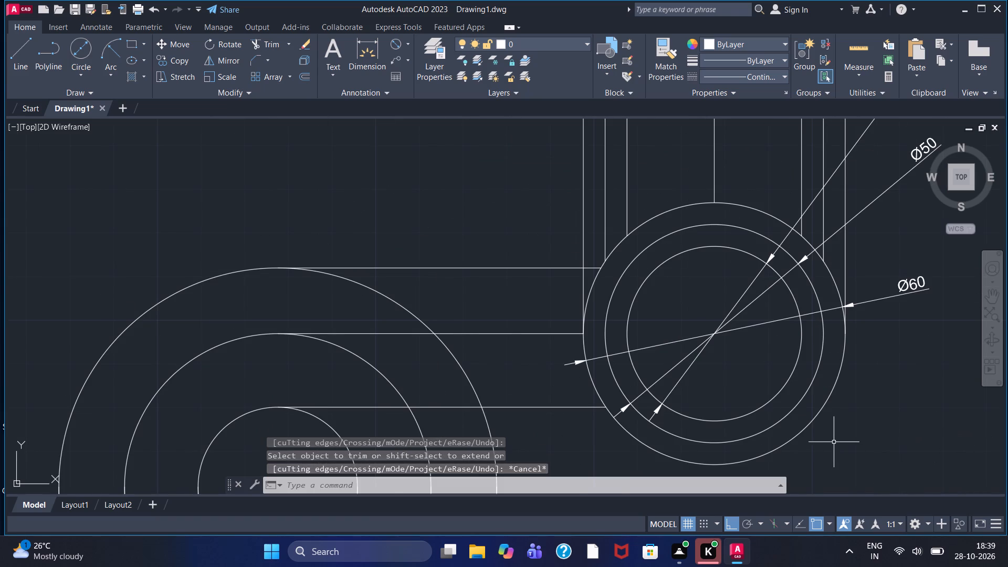
Add diameter dimensions to the inner, middle and outer circles of the first, largest concentric-circle group, placing them outside to its left.
{"action": "scroll", "coordinate": [831, 442], "scroll_direction": "down", "scroll_amount": 1}
{"action": "middle_click_drag", "start_coordinate": [810, 417], "coordinate": [823, 173]}
{"action": "scroll", "coordinate": [766, 299], "scroll_direction": "down", "scroll_amount": 1}
{"action": "middle_click_drag", "start_coordinate": [720, 343], "coordinate": [764, 267]}
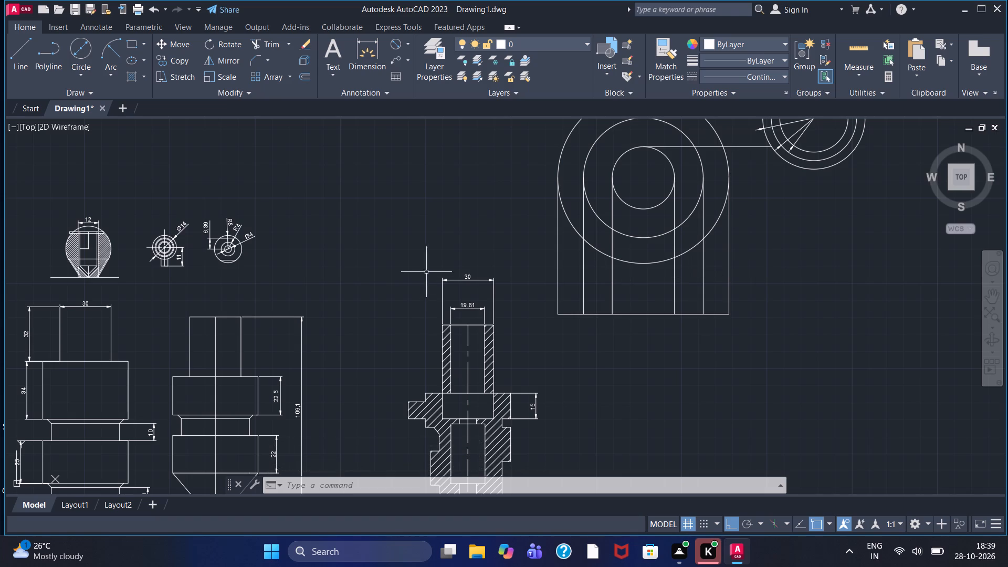
{"action": "middle_click_drag", "start_coordinate": [512, 255], "coordinate": [538, 300]}
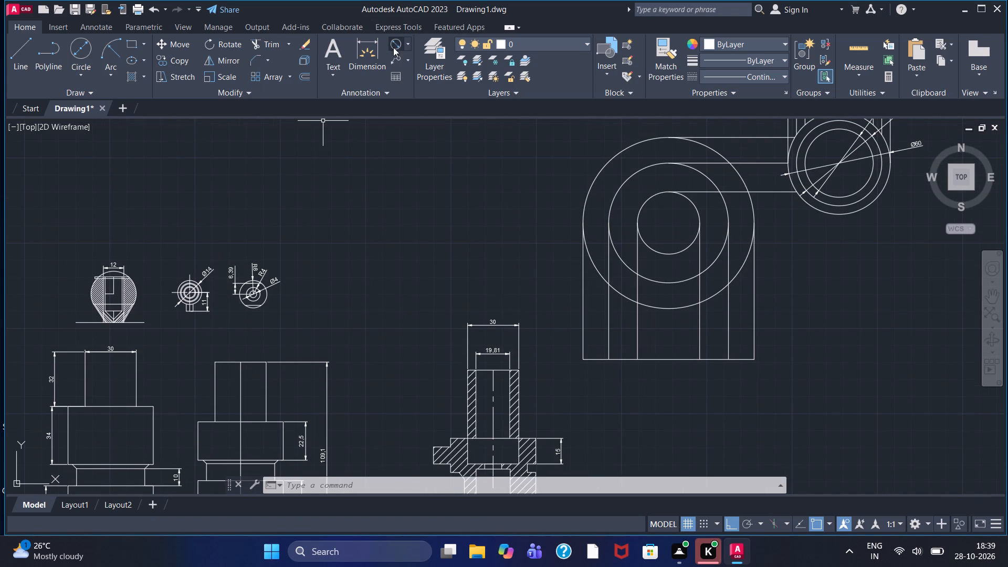
{"action": "left_click", "coordinate": [393, 47]}
{"action": "left_click", "coordinate": [651, 198]}
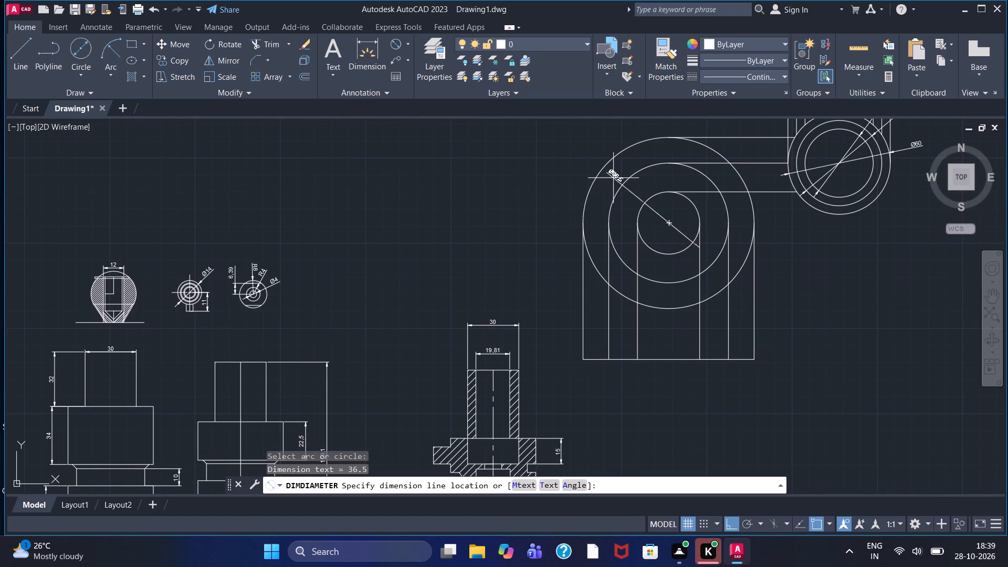
{"action": "left_click", "coordinate": [566, 165]}
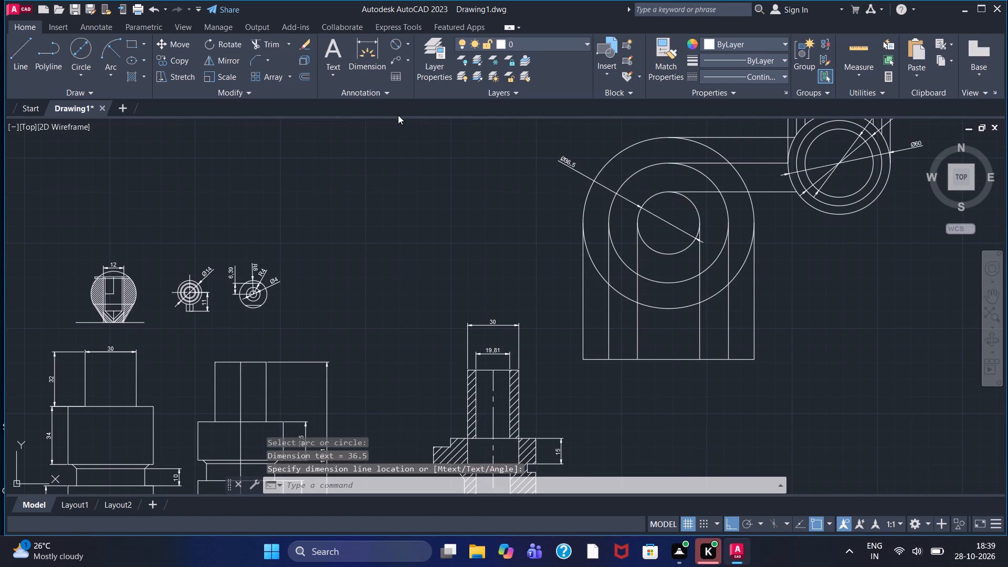
{"action": "left_click", "coordinate": [392, 44]}
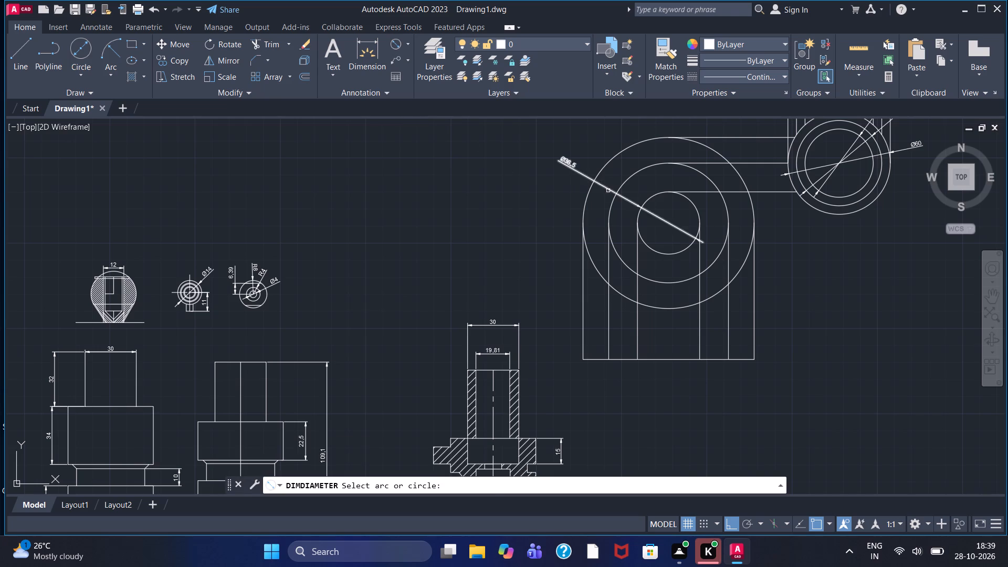
{"action": "left_click", "coordinate": [611, 204]}
{"action": "left_click", "coordinate": [548, 181]}
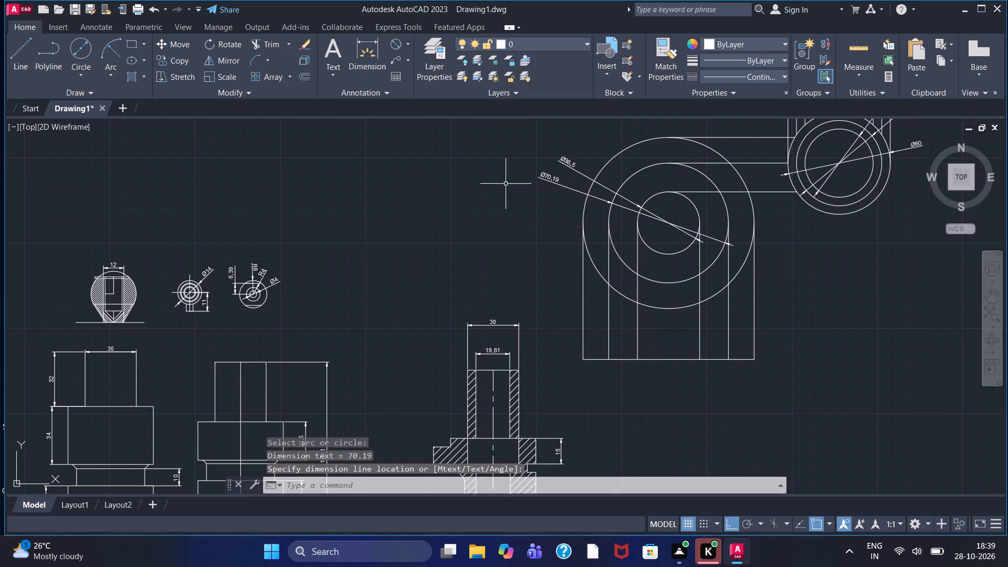
{"action": "left_click", "coordinate": [396, 45]}
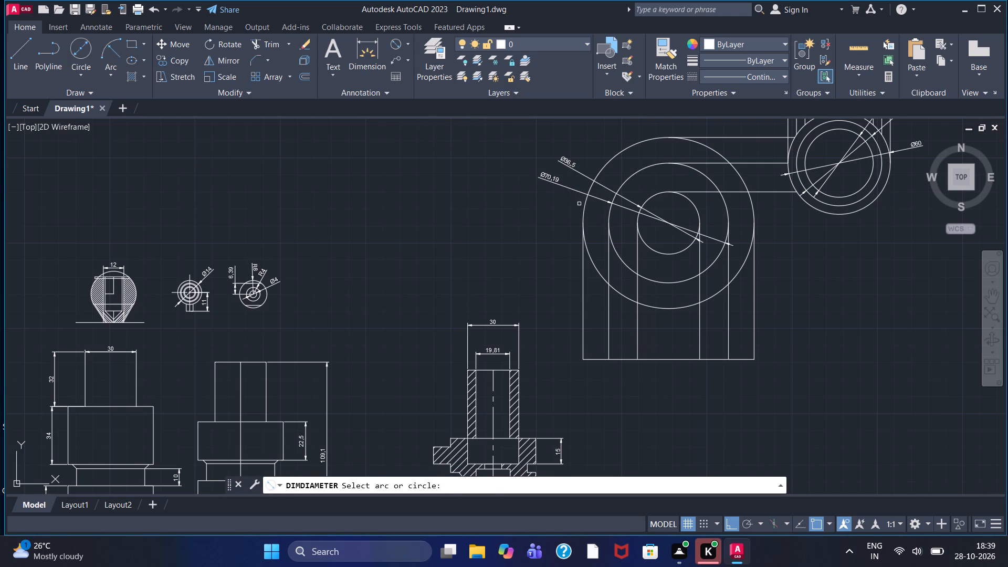
{"action": "left_click", "coordinate": [583, 214]}
{"action": "left_click", "coordinate": [515, 188]}
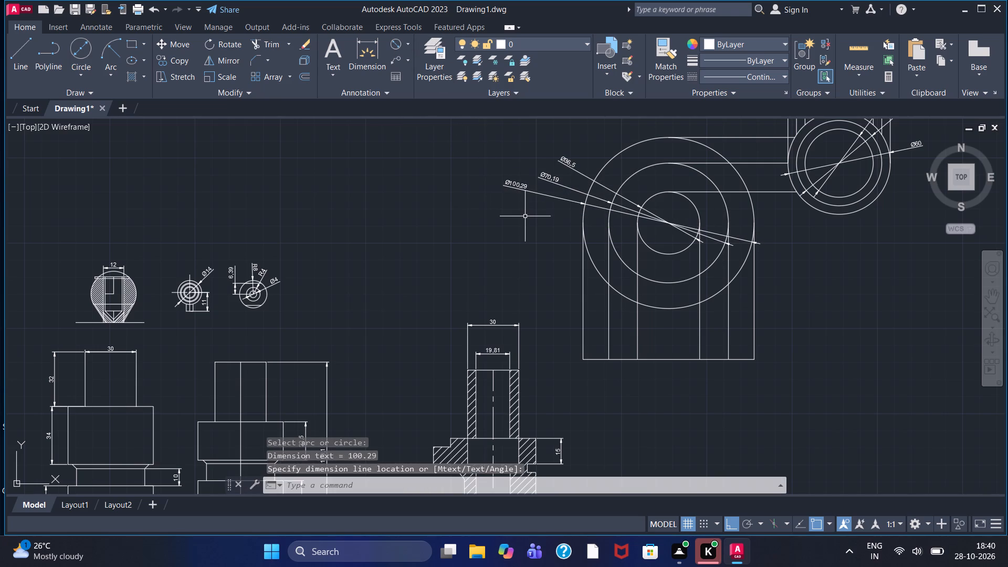
{"action": "key", "text": "Escape"}
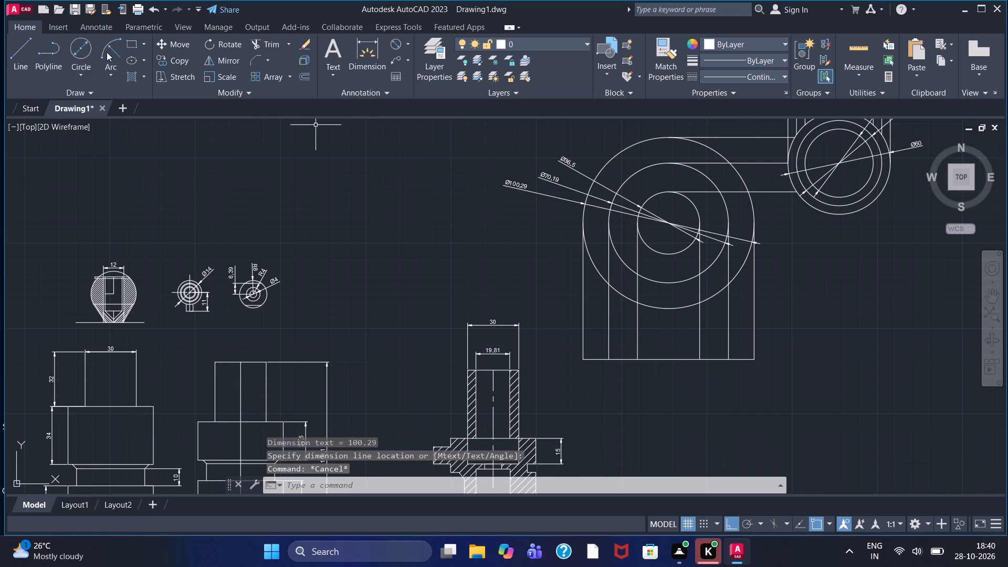
Draw a vertical line from the centre of the largest concentric-circle group straight down, ending well below the hatched section view.
{"action": "left_click", "coordinate": [23, 50]}
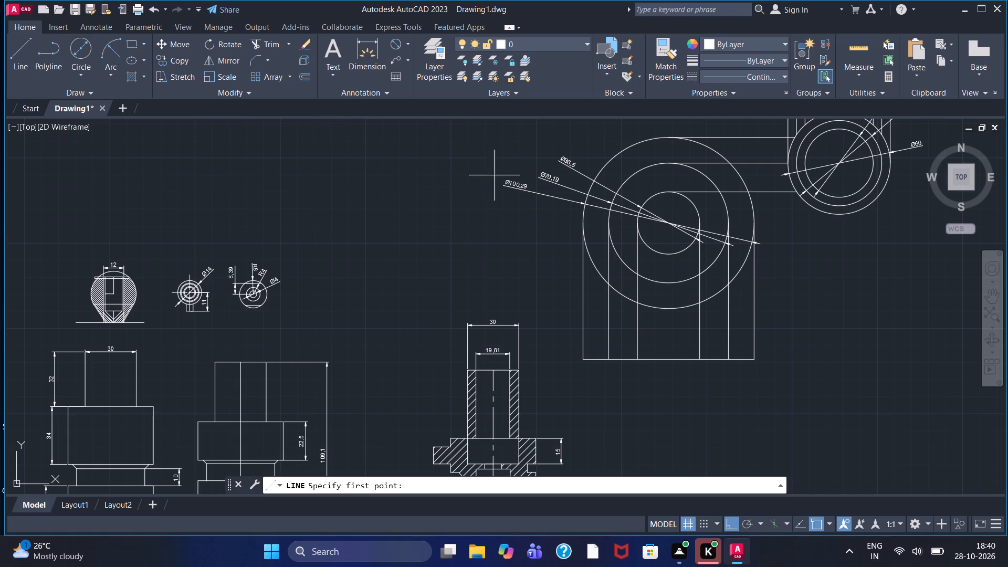
{"action": "left_click", "coordinate": [665, 222]}
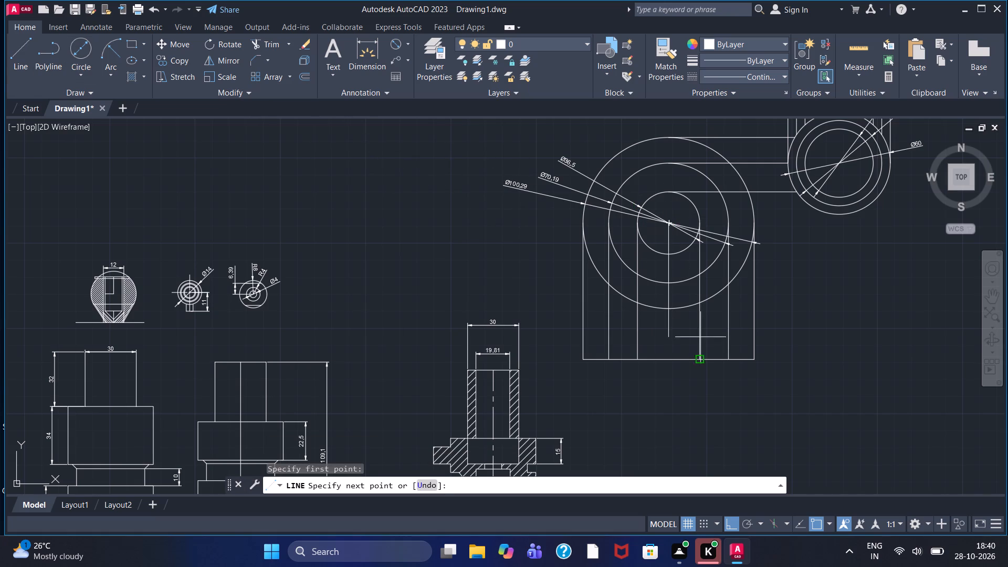
{"action": "middle_click_drag", "start_coordinate": [691, 371], "coordinate": [700, 268]}
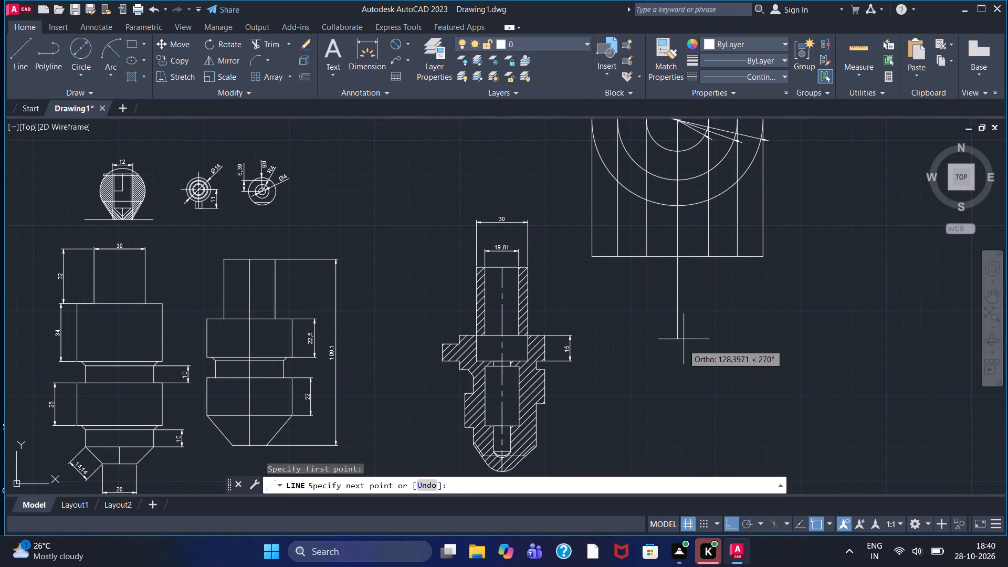
{"action": "scroll", "coordinate": [685, 399], "scroll_direction": "down", "scroll_amount": 1}
{"action": "middle_click_drag", "start_coordinate": [685, 393], "coordinate": [694, 237]}
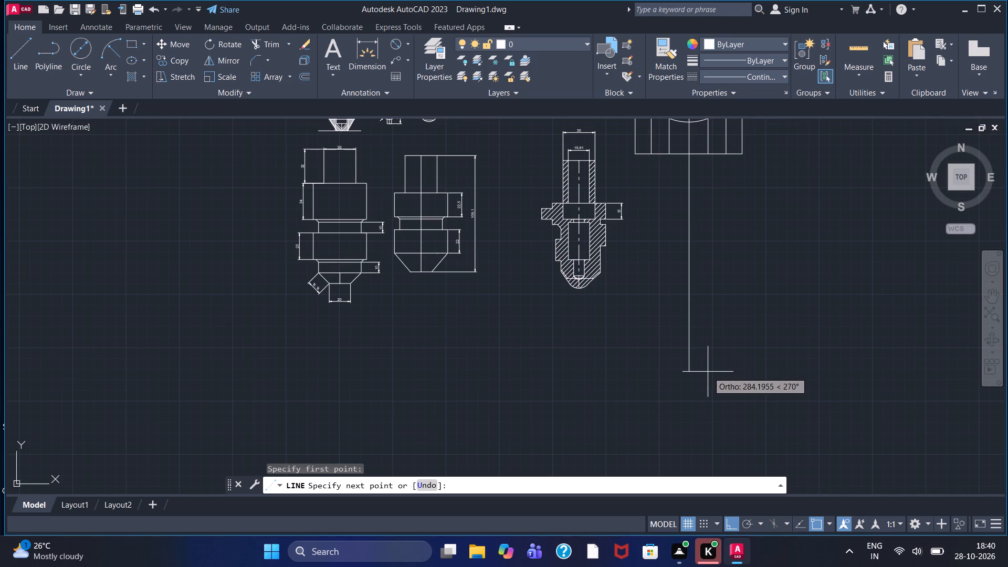
{"action": "left_click", "coordinate": [708, 361]}
{"action": "key", "text": "Escape"}
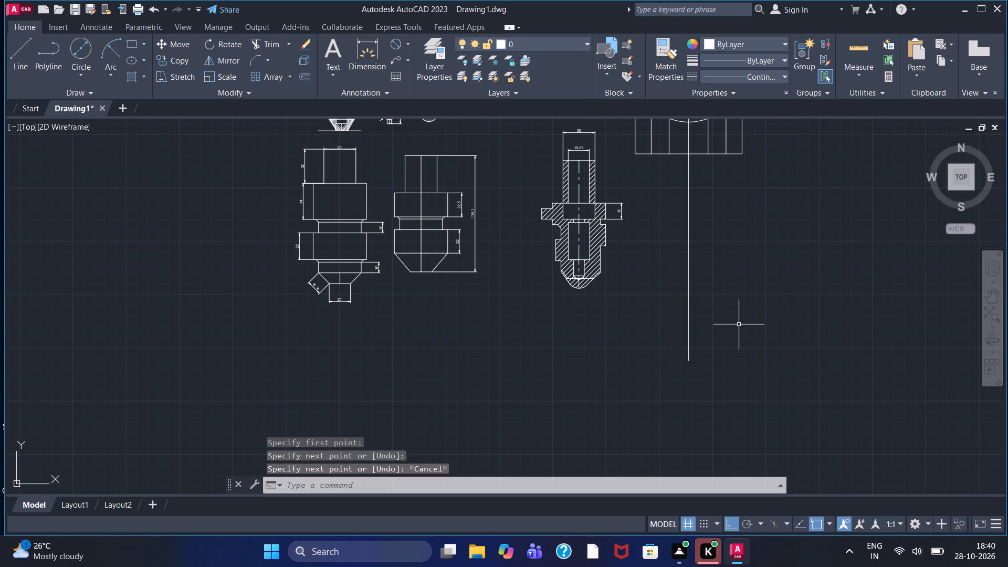
Draw a circle of diameter 36.5 centred on the lower end of the new vertical centre line.
{"action": "middle_click_drag", "start_coordinate": [733, 341], "coordinate": [691, 422]}
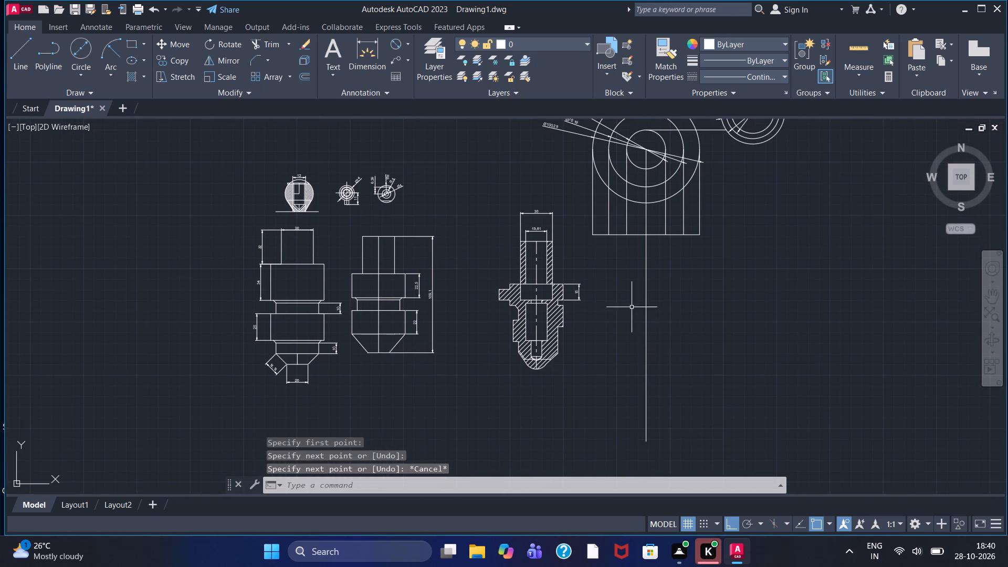
{"action": "middle_click_drag", "start_coordinate": [630, 305], "coordinate": [604, 393]}
{"action": "scroll", "coordinate": [593, 275], "scroll_direction": "up", "scroll_amount": 2}
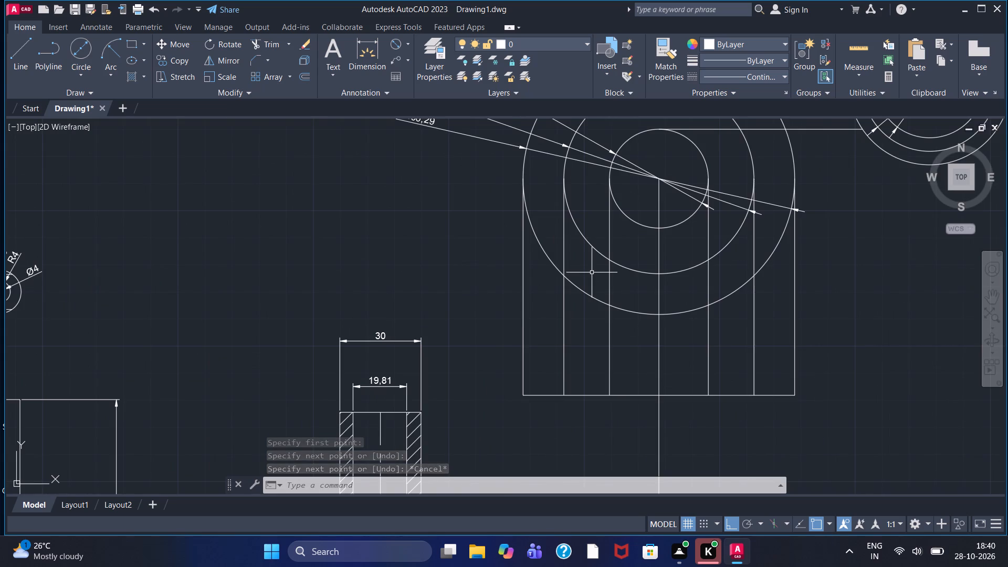
{"action": "middle_click_drag", "start_coordinate": [590, 304], "coordinate": [621, 402]}
{"action": "scroll", "coordinate": [623, 412], "scroll_direction": "down", "scroll_amount": 1}
{"action": "scroll", "coordinate": [586, 290], "scroll_direction": "up", "scroll_amount": 2}
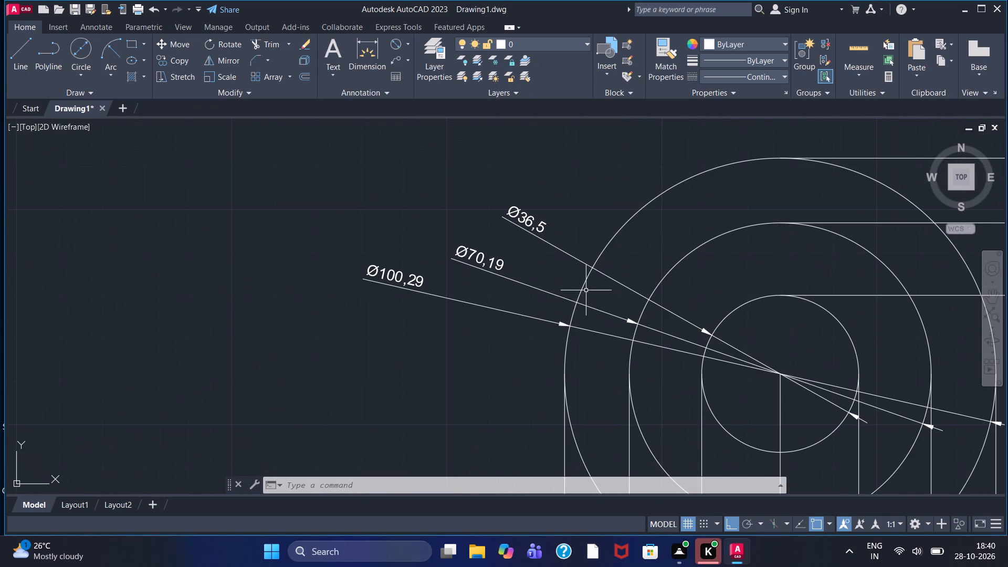
{"action": "scroll", "coordinate": [577, 293], "scroll_direction": "down", "scroll_amount": 1}
{"action": "middle_click_drag", "start_coordinate": [606, 358], "coordinate": [606, 298]}
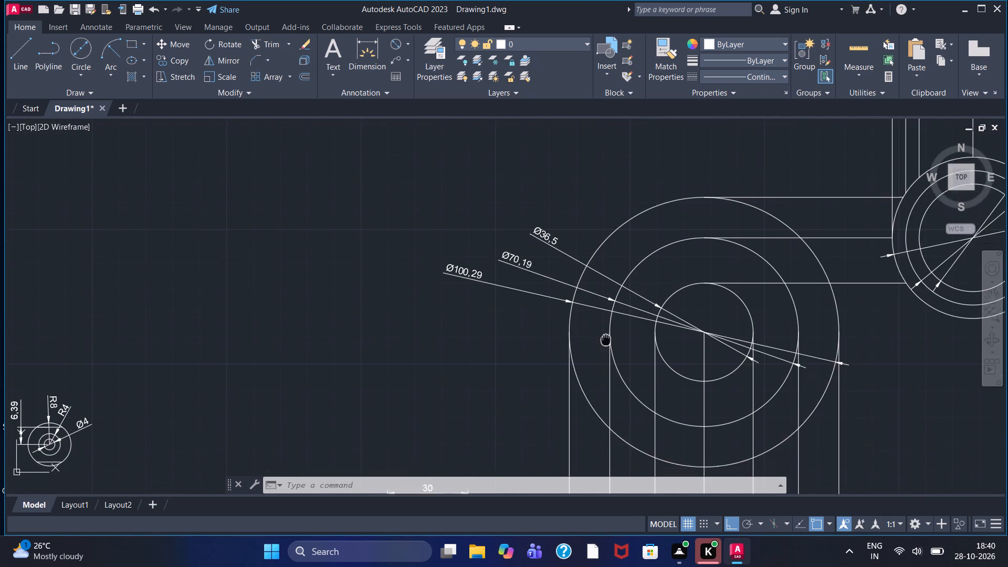
{"action": "middle_click_drag", "start_coordinate": [606, 298], "coordinate": [606, 262]}
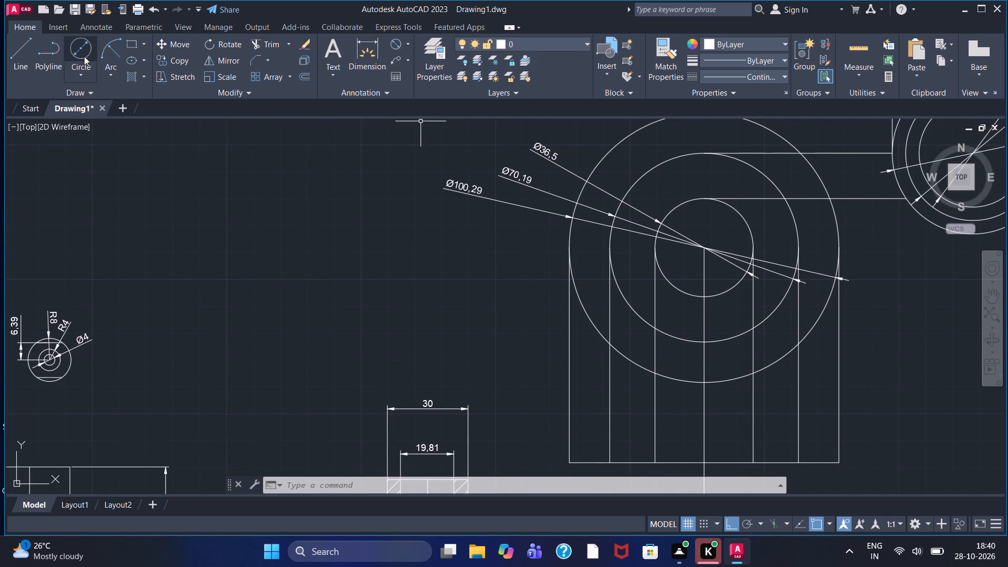
{"action": "left_click", "coordinate": [84, 56]}
{"action": "scroll", "coordinate": [692, 432], "scroll_direction": "down", "scroll_amount": 1}
{"action": "middle_click_drag", "start_coordinate": [691, 428], "coordinate": [691, 238]}
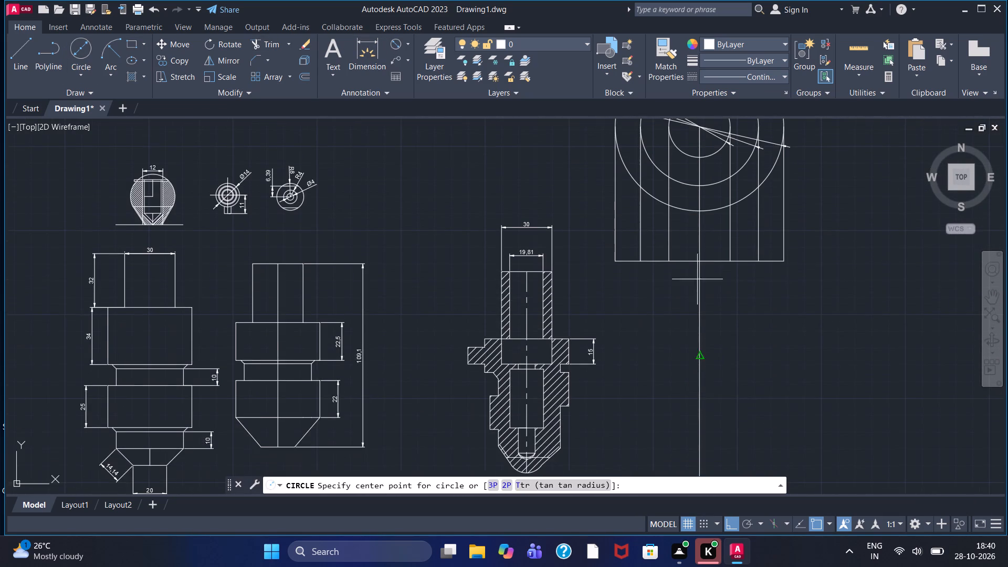
{"action": "middle_click_drag", "start_coordinate": [729, 416], "coordinate": [729, 249]}
{"action": "left_click", "coordinate": [701, 425]}
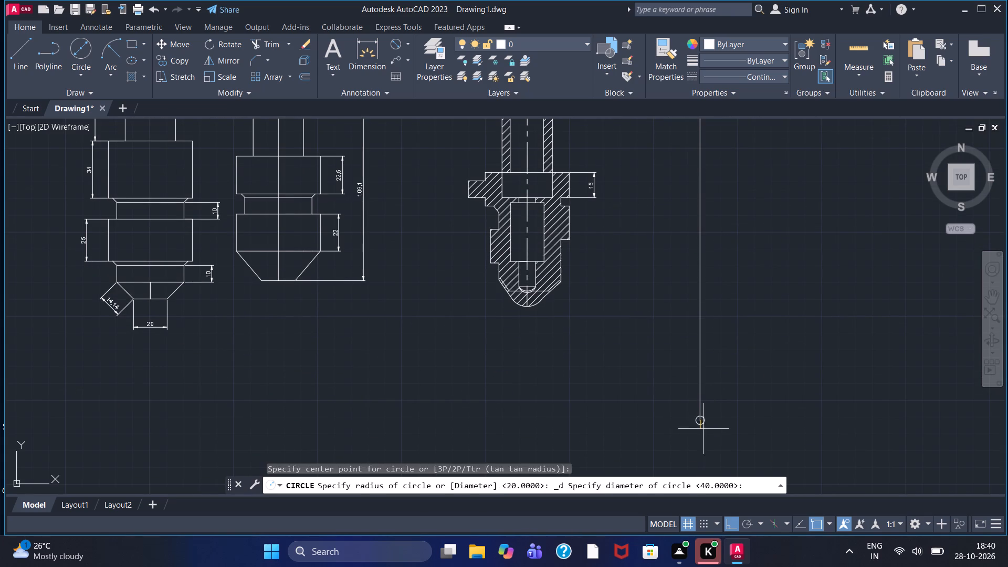
{"action": "type", "text": "36."}
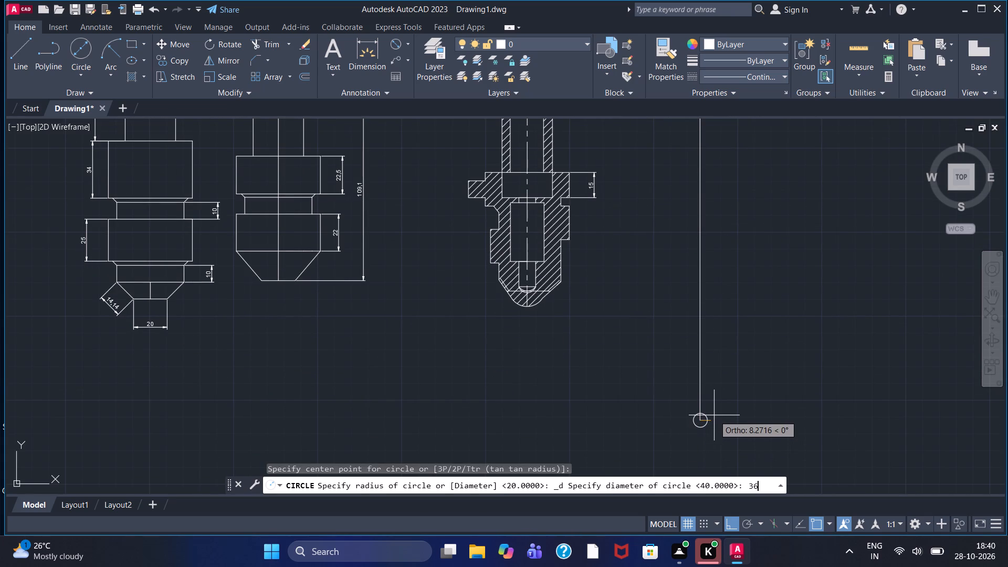
{"action": "key", "text": "5"}
{"action": "key", "text": "Return"}
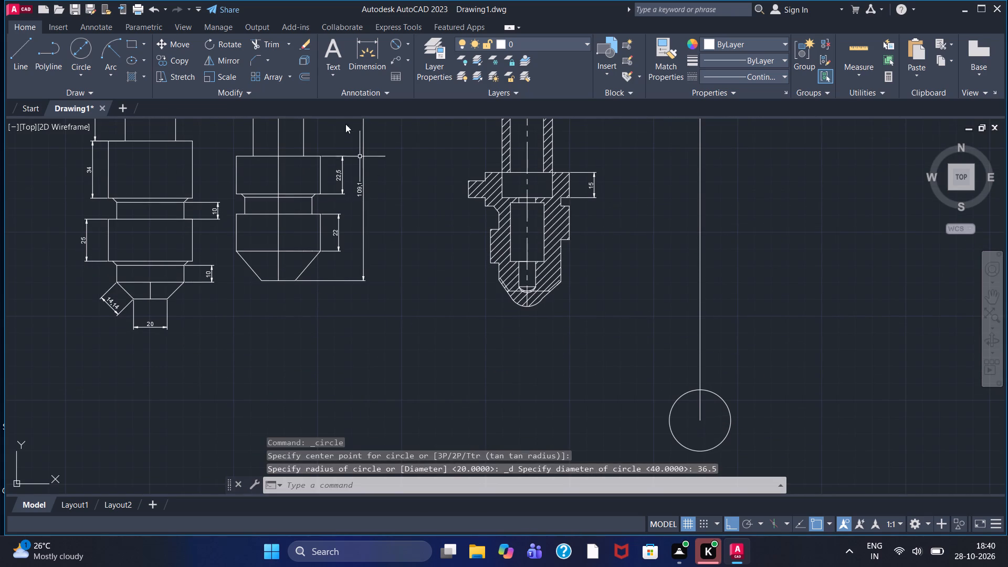
Draw a concentric circle of diameter 70.19 around the 36.5 circle at the centre line's lower end.
{"action": "left_click", "coordinate": [85, 41]}
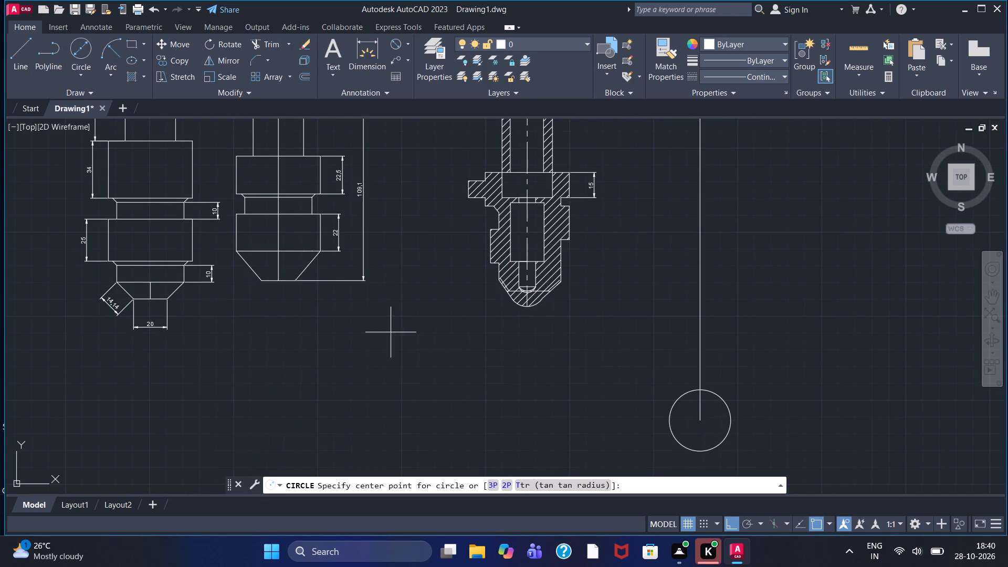
{"action": "middle_click_drag", "start_coordinate": [585, 282], "coordinate": [583, 450]}
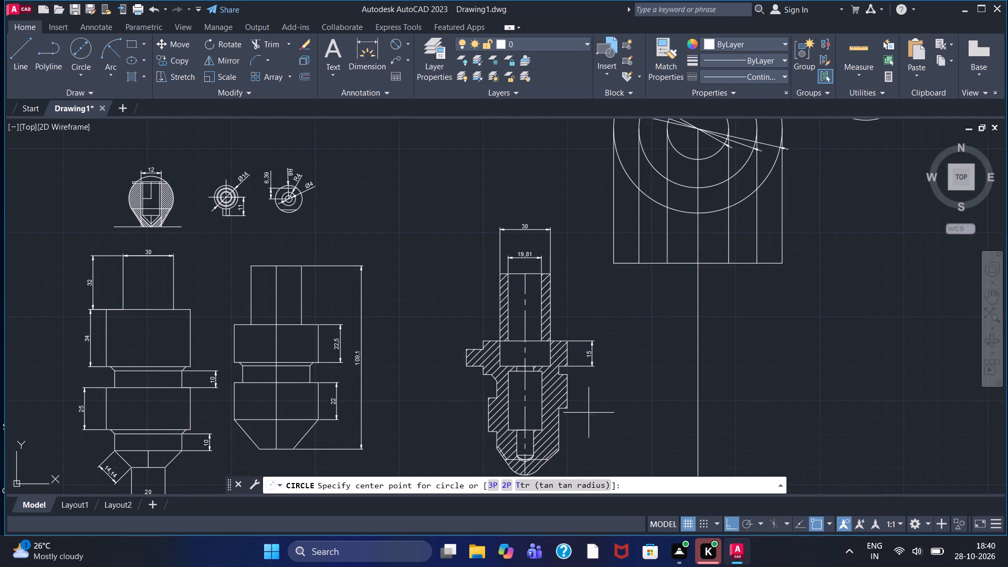
{"action": "middle_click_drag", "start_coordinate": [625, 293], "coordinate": [636, 397]}
{"action": "scroll", "coordinate": [636, 397], "scroll_direction": "down", "scroll_amount": 1}
{"action": "middle_click_drag", "start_coordinate": [637, 431], "coordinate": [624, 299]}
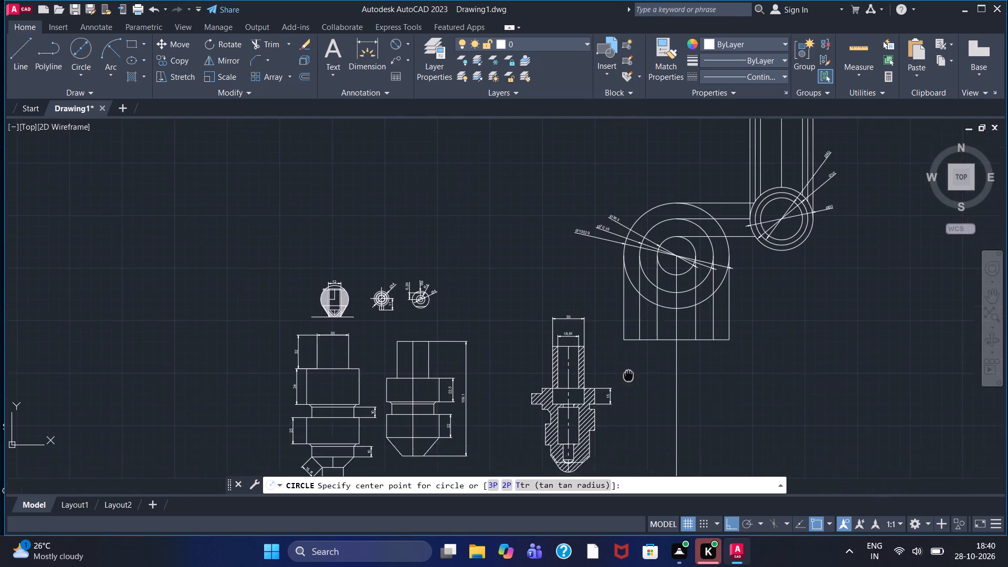
{"action": "middle_click_drag", "start_coordinate": [624, 299], "coordinate": [633, 149]}
{"action": "left_click", "coordinate": [678, 302]}
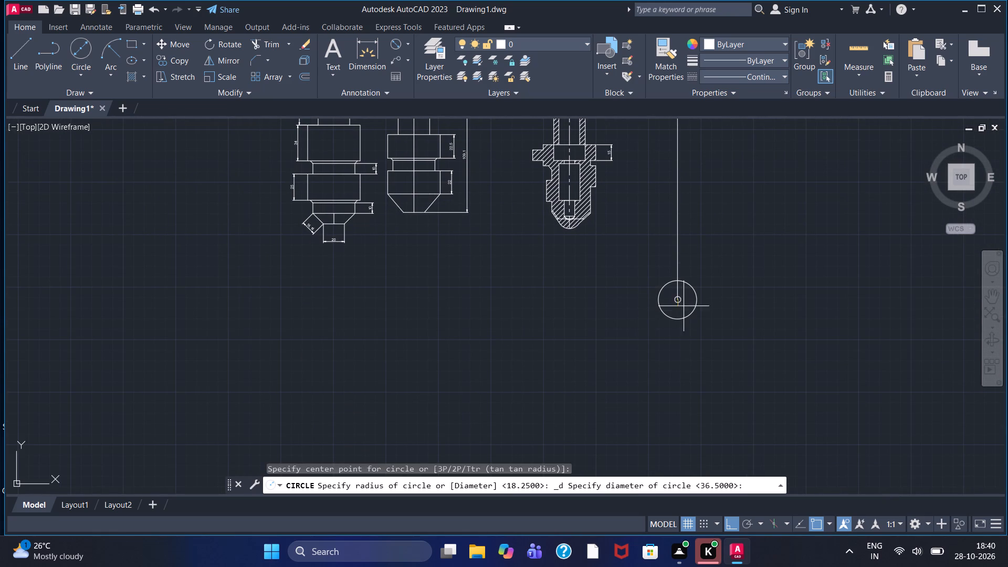
{"action": "key", "text": "7"}
{"action": "key", "text": "period"}
{"action": "key", "text": "BackSpace"}
{"action": "type", "text": "0.19"}
{"action": "key", "text": "Return"}
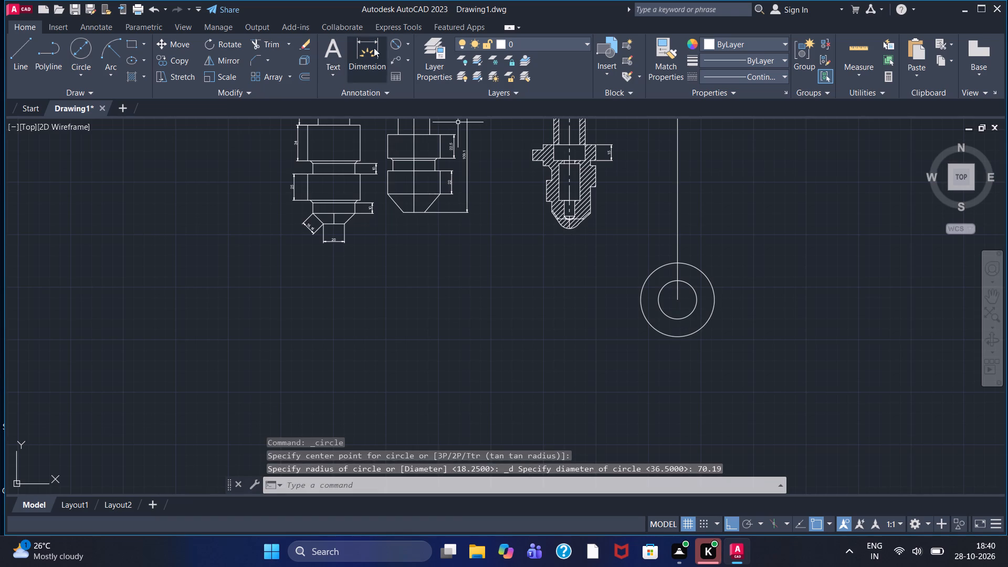
Draw an outer concentric circle of diameter 100.29 around the same centre at the centre line's lower end.
{"action": "left_click", "coordinate": [85, 49]}
{"action": "middle_click_drag", "start_coordinate": [593, 229], "coordinate": [583, 486]}
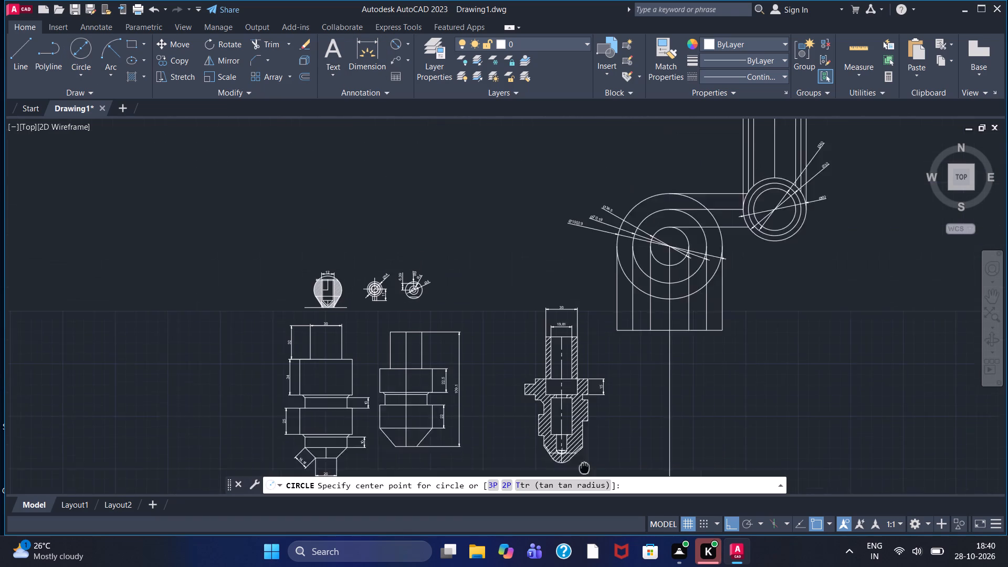
{"action": "middle_click_drag", "start_coordinate": [583, 486], "coordinate": [586, 260]}
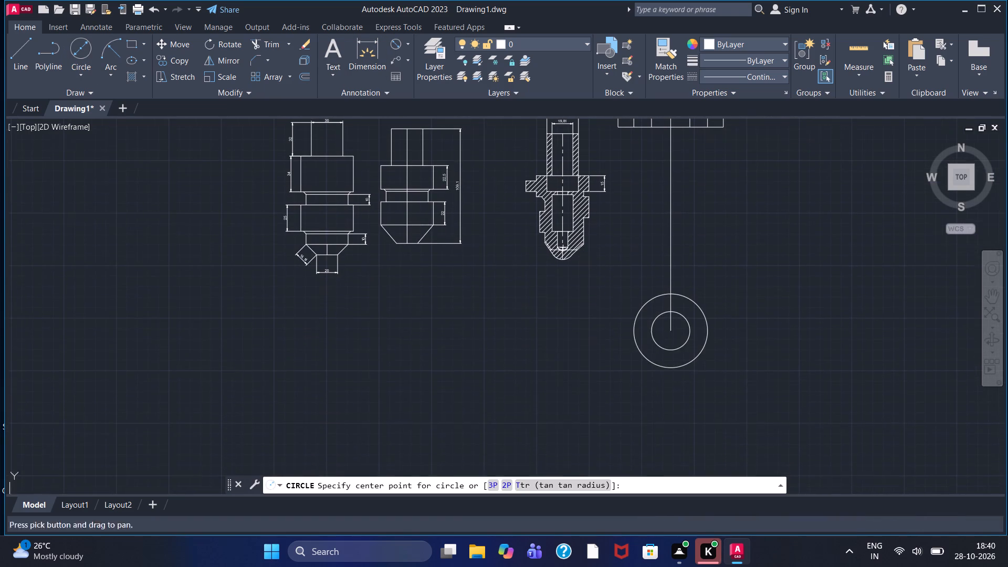
{"action": "left_click", "coordinate": [669, 331]}
{"action": "key", "text": "1"}
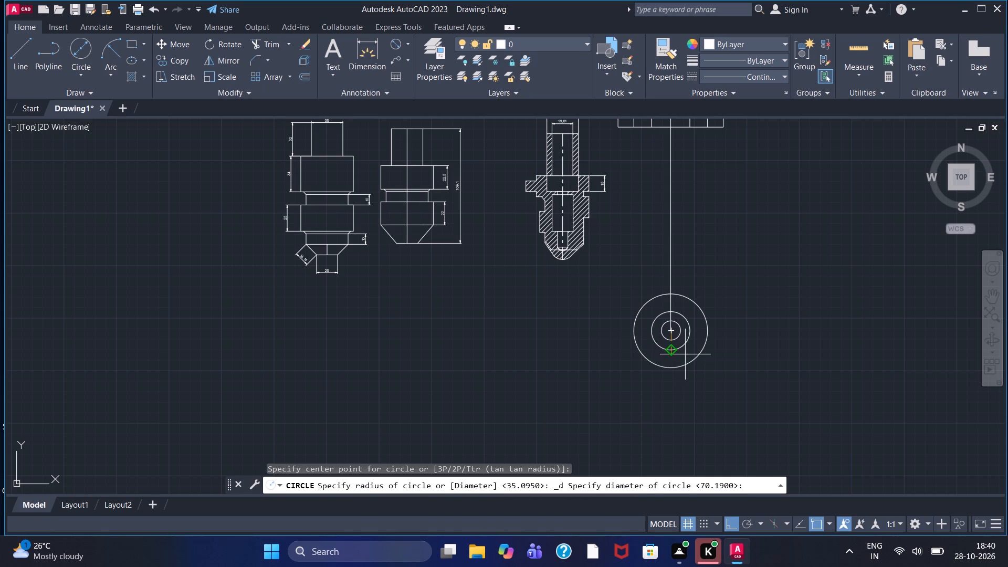
{"action": "type", "text": "00.29"}
{"action": "key", "text": "Return"}
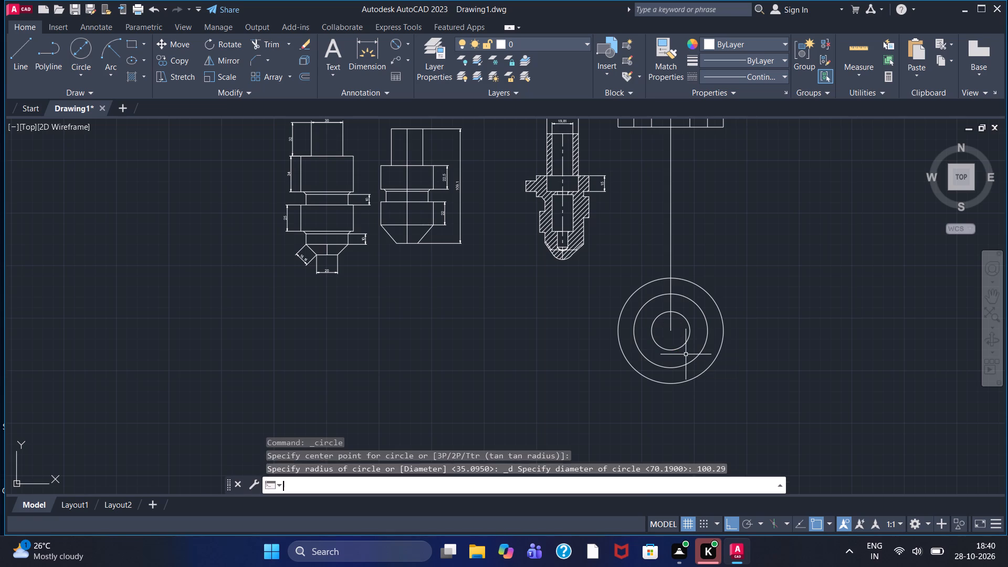
Draw a vertical line from the new 100.29 circle's left quadrant up to the left end of the horizontal base line.
{"action": "middle_click_drag", "start_coordinate": [686, 354], "coordinate": [687, 425]}
{"action": "middle_click_drag", "start_coordinate": [687, 421], "coordinate": [692, 437]}
{"action": "scroll", "coordinate": [692, 437], "scroll_direction": "down", "scroll_amount": 1}
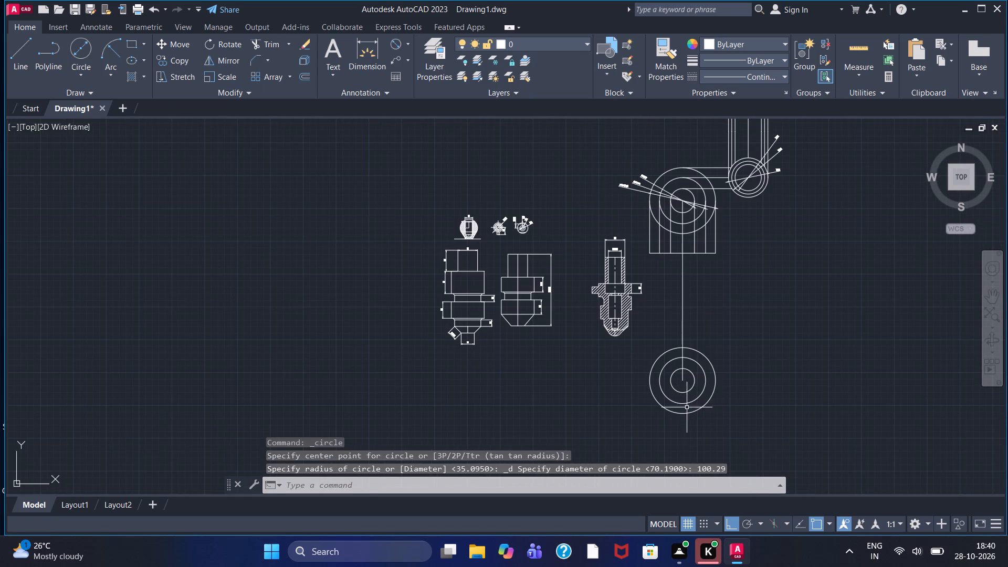
{"action": "left_click", "coordinate": [19, 47]}
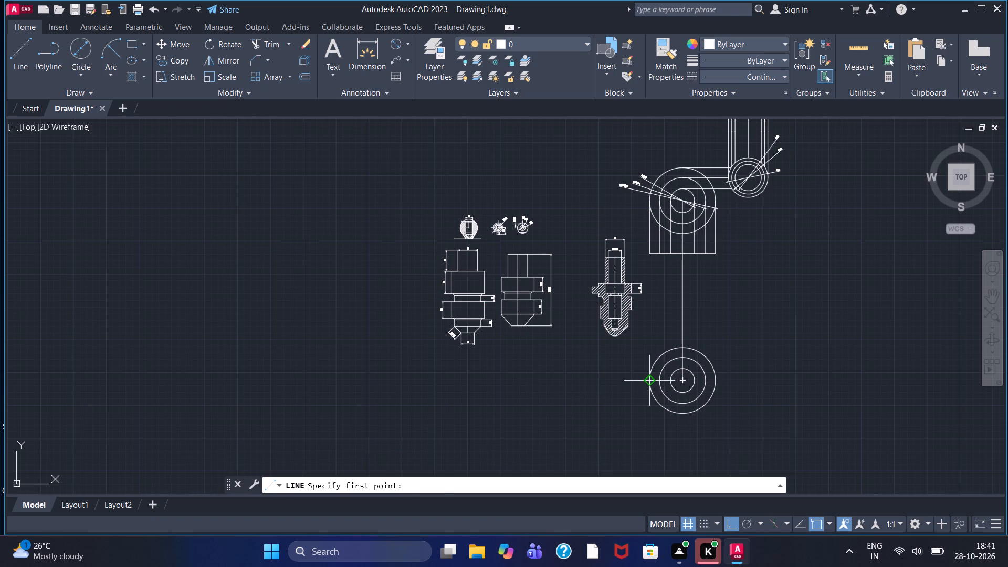
{"action": "left_click_drag", "start_coordinate": [646, 380], "coordinate": [649, 371]}
{"action": "left_click", "coordinate": [648, 256]}
{"action": "right_click", "coordinate": [648, 256]}
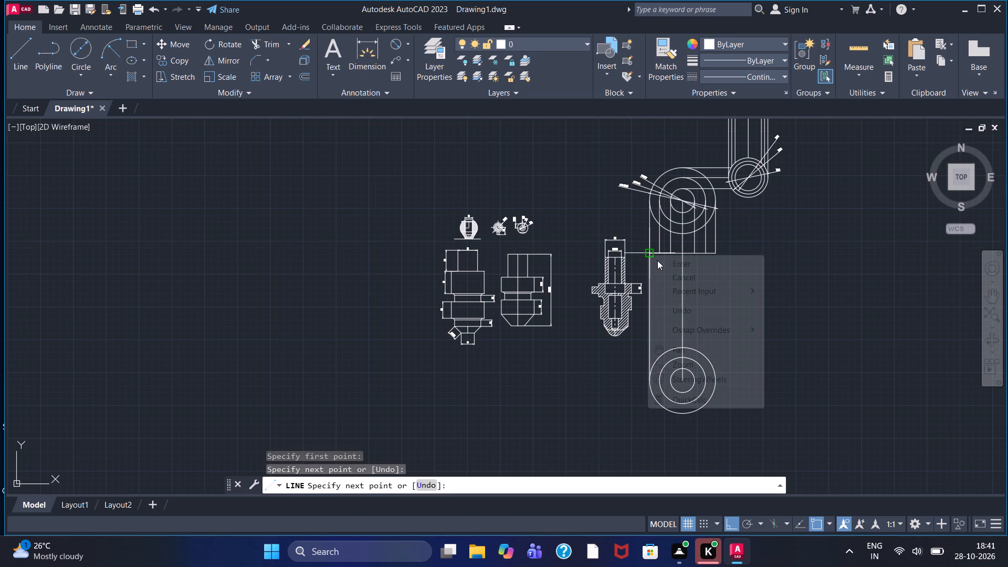
{"action": "left_click", "coordinate": [663, 264]}
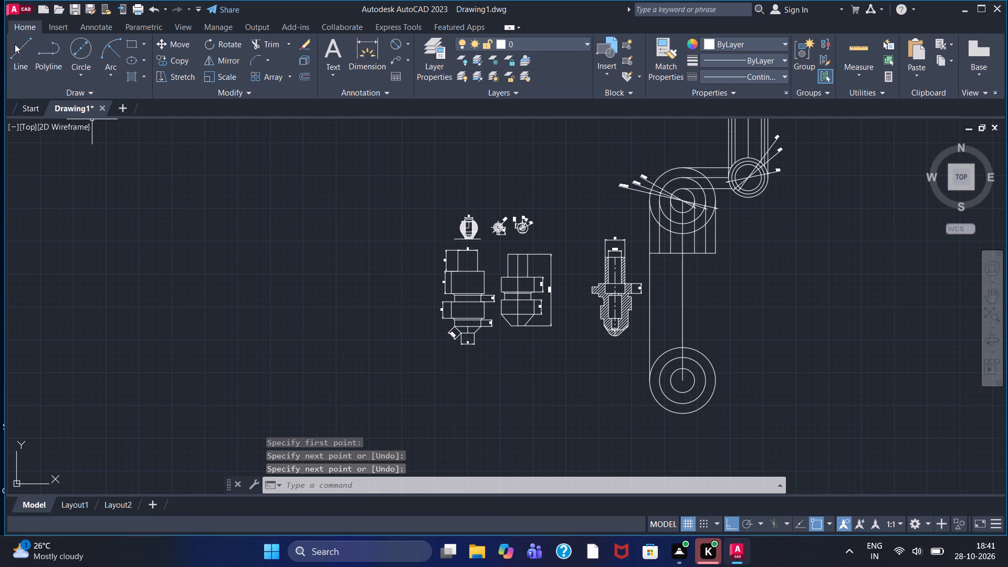
Draw a vertical line from the new 70.19 circle's left quadrant up to the matching projection line's end on the base line.
{"action": "left_click", "coordinate": [16, 47]}
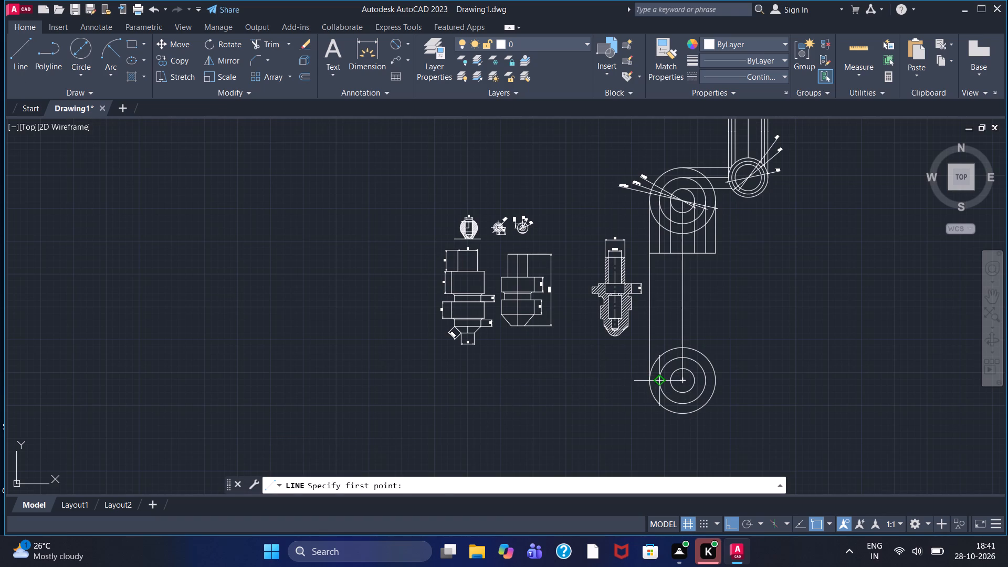
{"action": "left_click_drag", "start_coordinate": [663, 379], "coordinate": [662, 369]}
{"action": "left_click", "coordinate": [659, 254]}
{"action": "right_click", "coordinate": [659, 254]}
{"action": "left_click", "coordinate": [671, 265]}
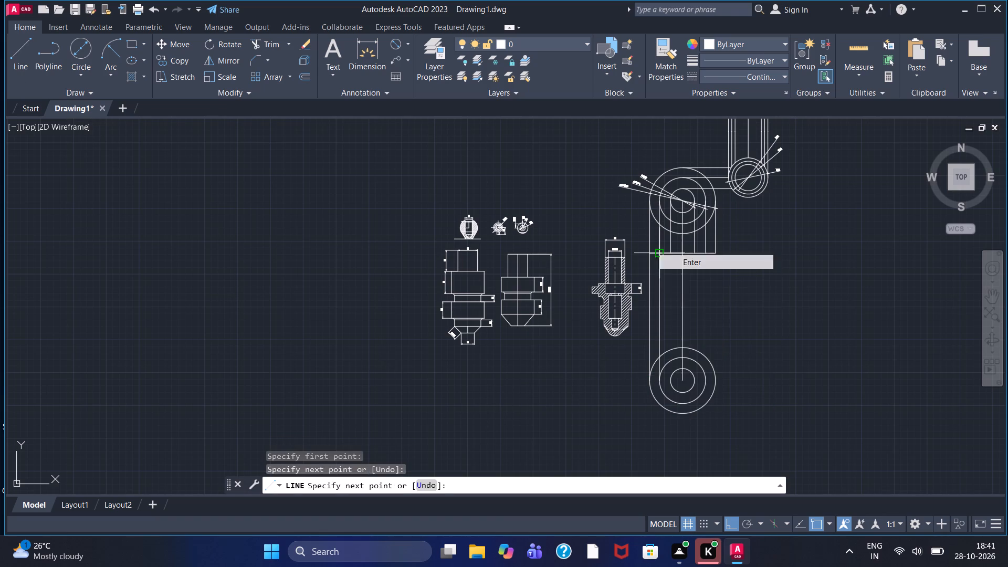
Draw a vertical line from the new 36.5 circle's left quadrant up to the matching projection line's end on the base line.
{"action": "left_click", "coordinate": [9, 55]}
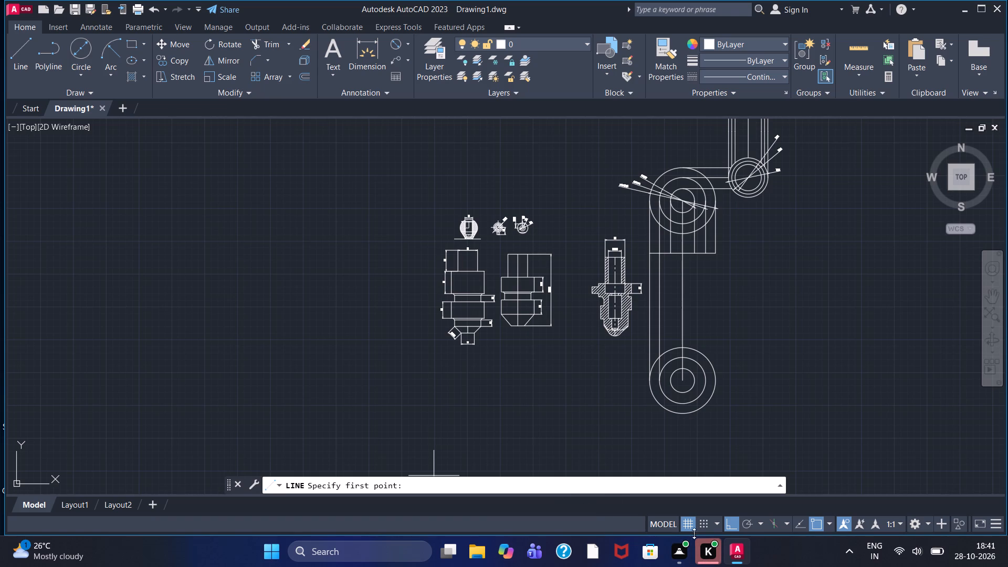
{"action": "left_click_drag", "start_coordinate": [669, 379], "coordinate": [666, 372]}
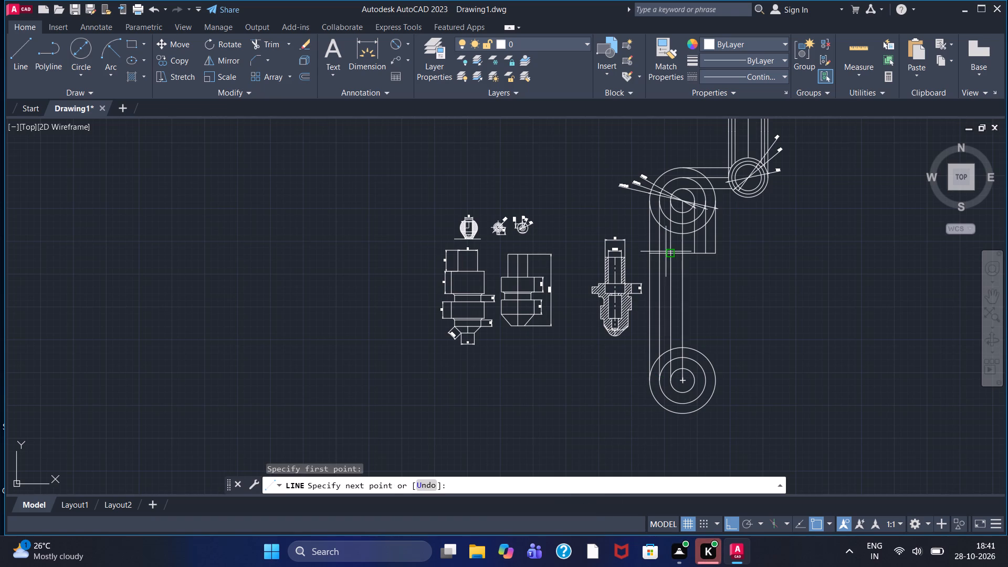
{"action": "left_click", "coordinate": [666, 250]}
{"action": "right_click", "coordinate": [666, 250]}
{"action": "left_click", "coordinate": [676, 258]}
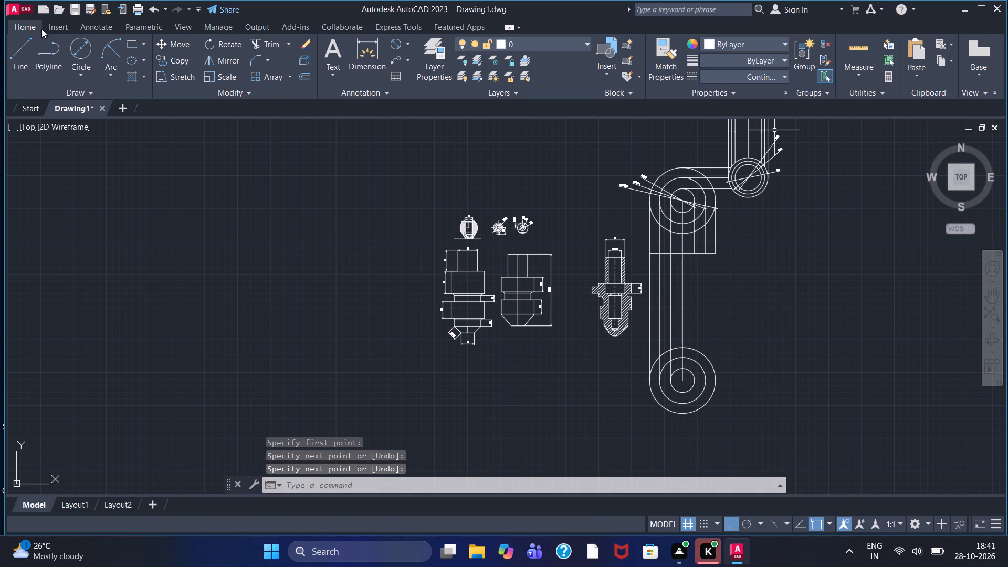
Draw a vertical line from the lower 36.5 circle's right quadrant up to the matching projection line's end on the base line.
{"action": "left_click", "coordinate": [19, 56]}
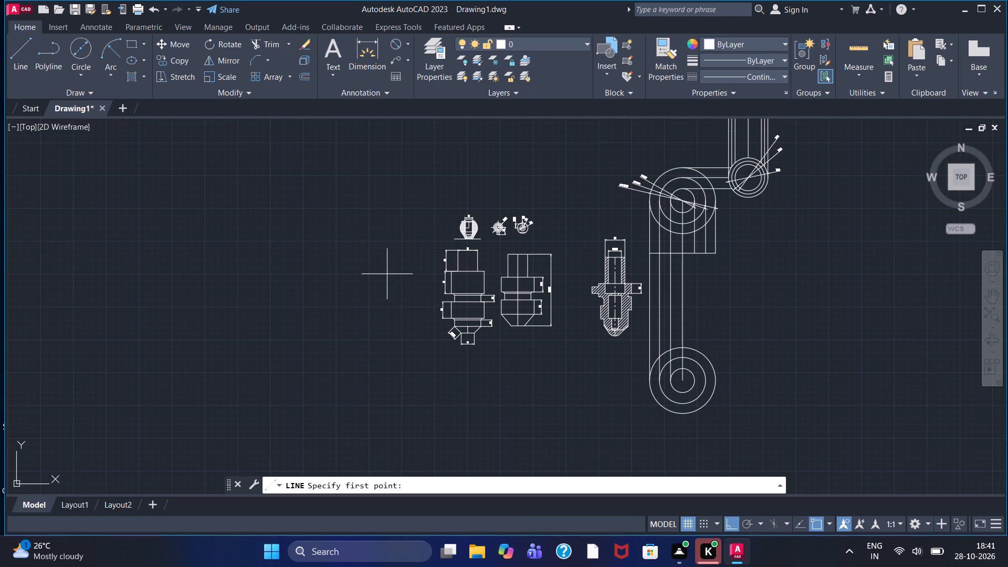
{"action": "left_click_drag", "start_coordinate": [693, 379], "coordinate": [691, 368]}
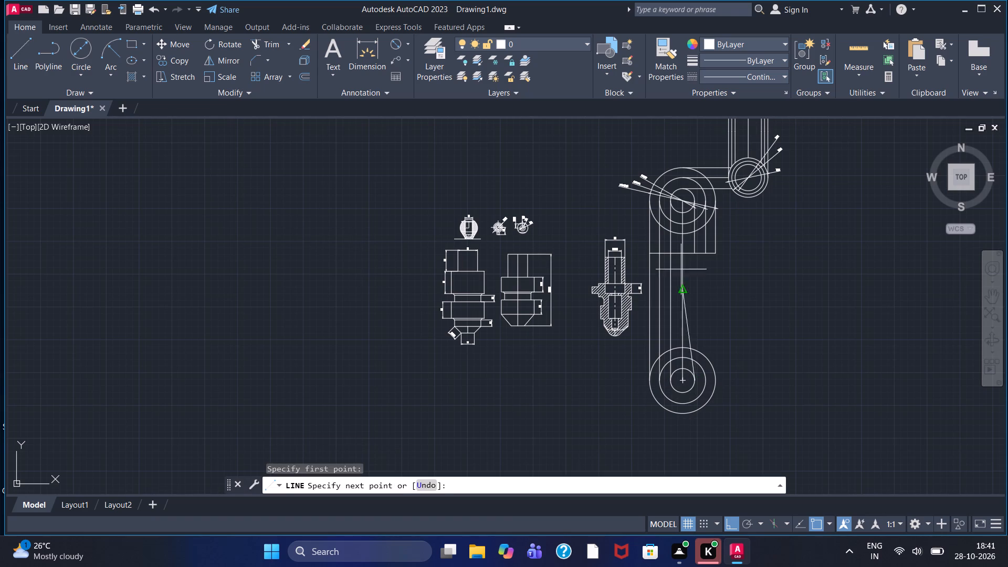
{"action": "left_click", "coordinate": [695, 250]}
{"action": "right_click", "coordinate": [695, 250]}
{"action": "left_click", "coordinate": [710, 258]}
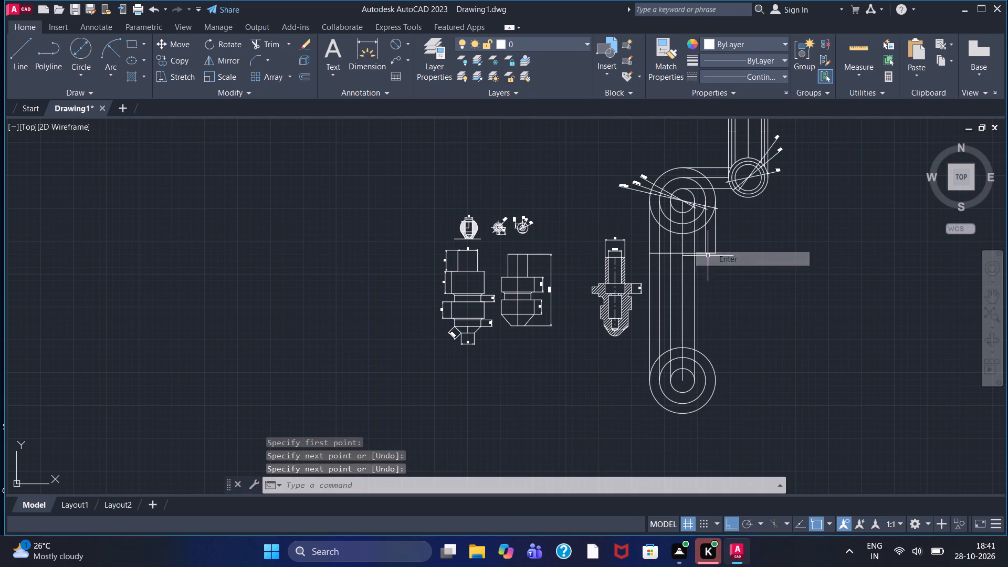
Draw a vertical line from the lower 70.19 circle's right quadrant up to the matching projection line's end on the base line.
{"action": "left_click", "coordinate": [15, 49]}
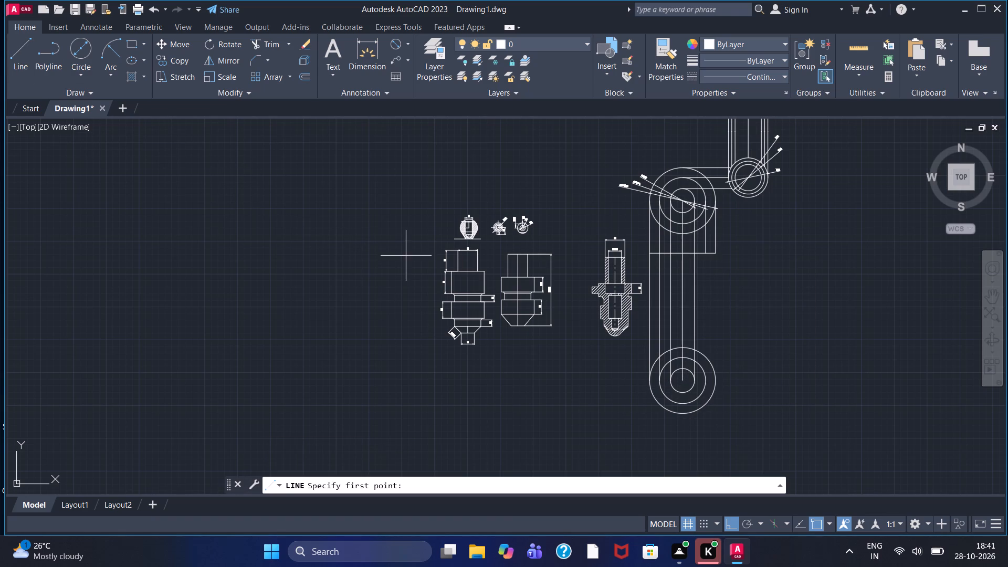
{"action": "left_click_drag", "start_coordinate": [707, 377], "coordinate": [700, 343]}
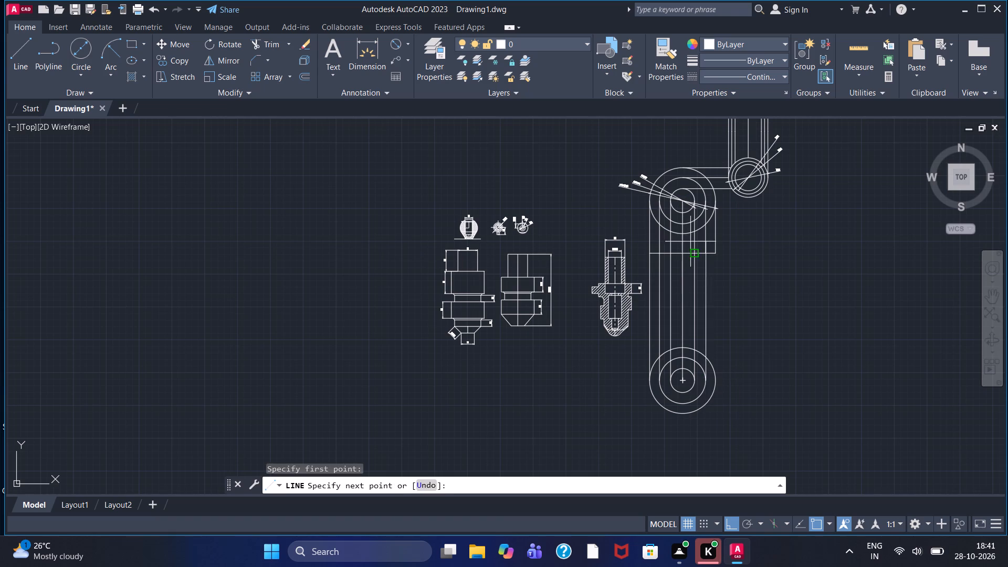
{"action": "left_click", "coordinate": [701, 254]}
{"action": "right_click", "coordinate": [701, 254]}
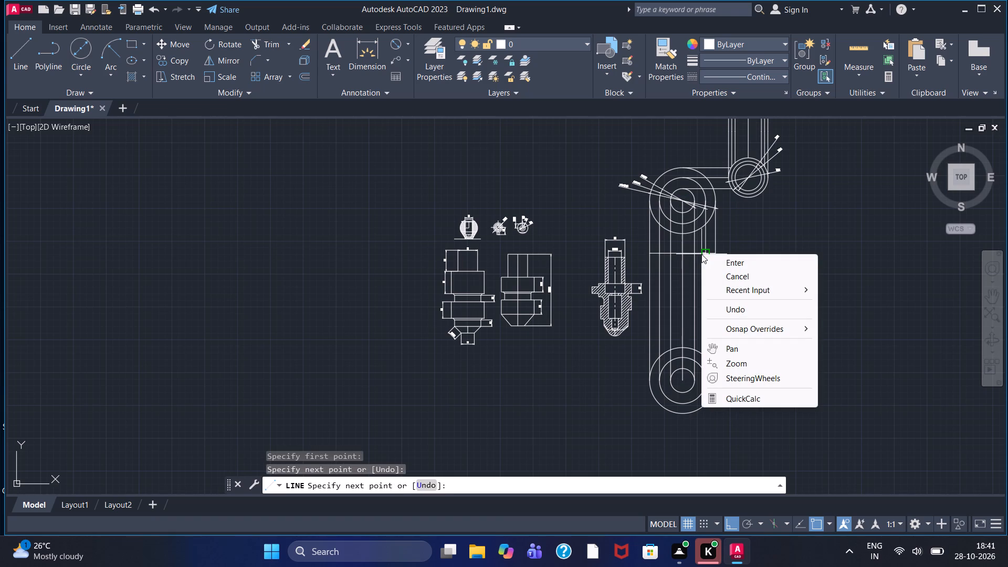
{"action": "left_click", "coordinate": [730, 263]}
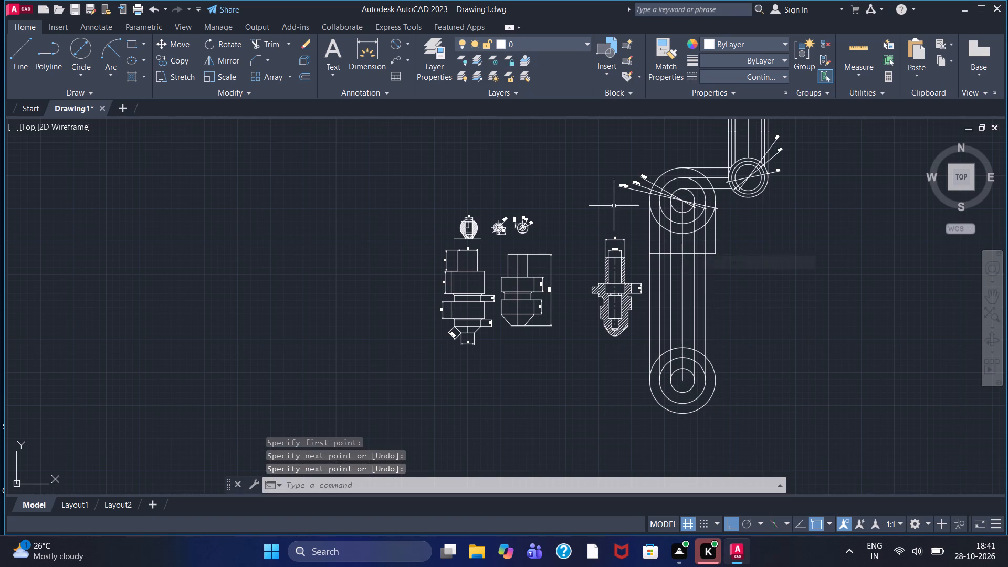
Draw a vertical line from the lower 100.29 circle's right quadrant up to the right end of the horizontal base line.
{"action": "left_click", "coordinate": [28, 73]}
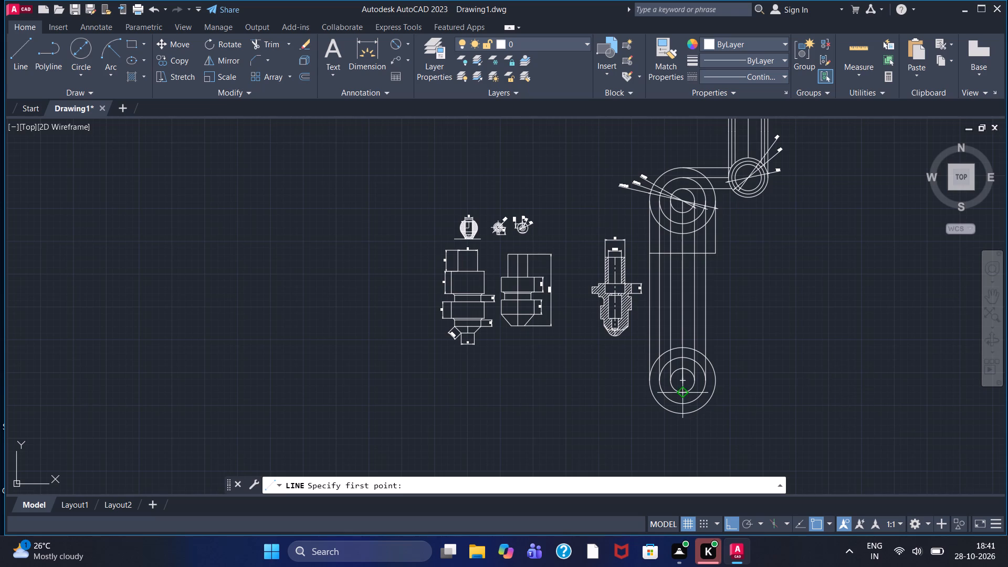
{"action": "left_click_drag", "start_coordinate": [715, 376], "coordinate": [713, 364]}
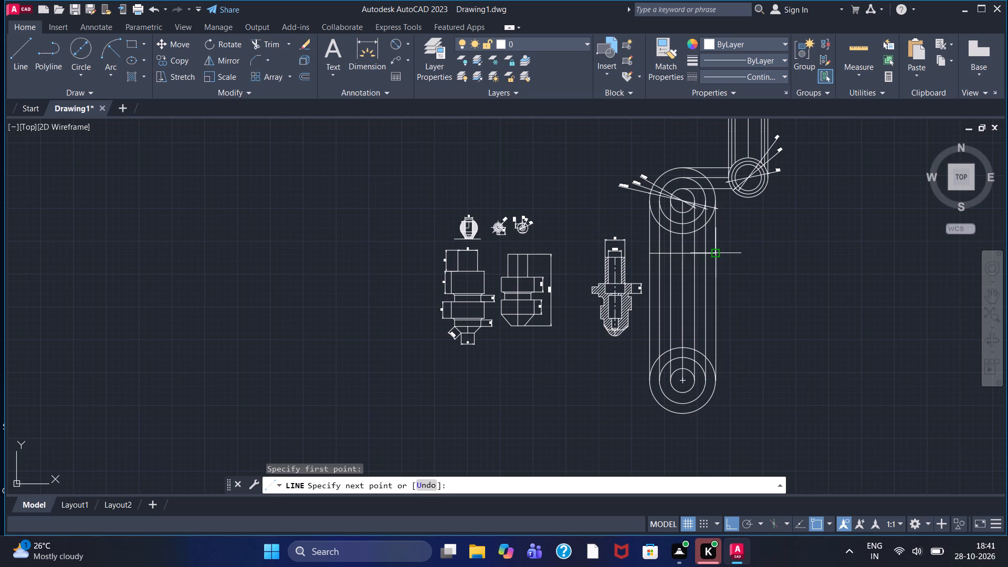
{"action": "left_click", "coordinate": [714, 254]}
{"action": "right_click", "coordinate": [714, 254]}
{"action": "left_click", "coordinate": [736, 266]}
Trim away every segment of the horizontal base line crossing the vertical lines between the two large circle groups.
{"action": "middle_click_drag", "start_coordinate": [737, 265], "coordinate": [755, 317]}
{"action": "scroll", "coordinate": [755, 317], "scroll_direction": "down", "scroll_amount": 1}
{"action": "left_click", "coordinate": [257, 37]}
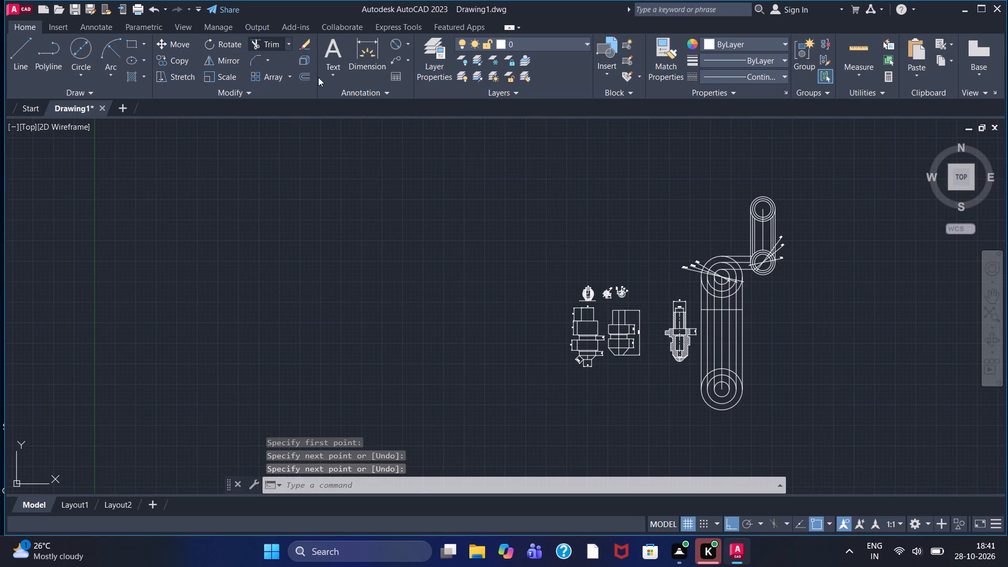
{"action": "scroll", "coordinate": [705, 331], "scroll_direction": "up", "scroll_amount": 2}
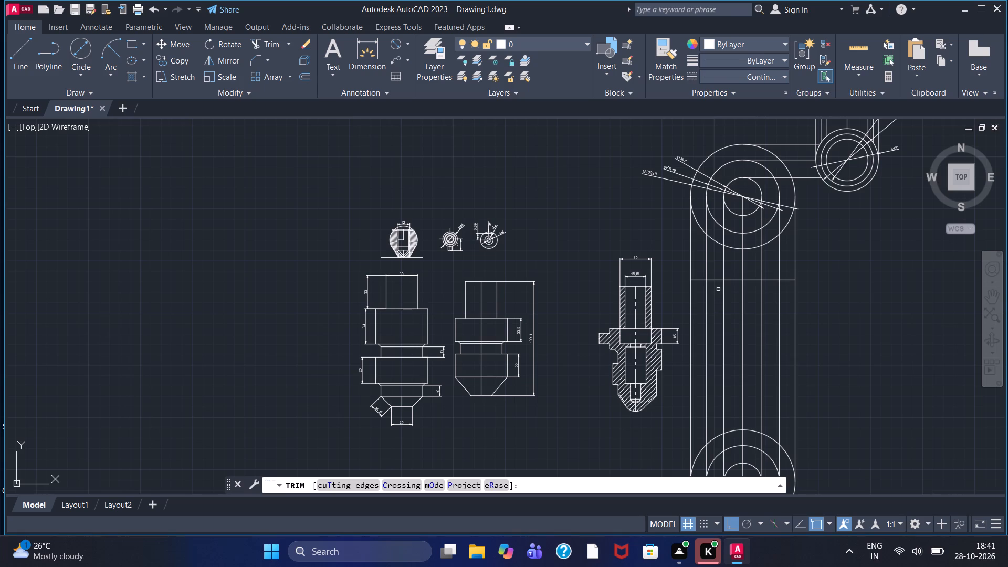
{"action": "left_click", "coordinate": [701, 280]}
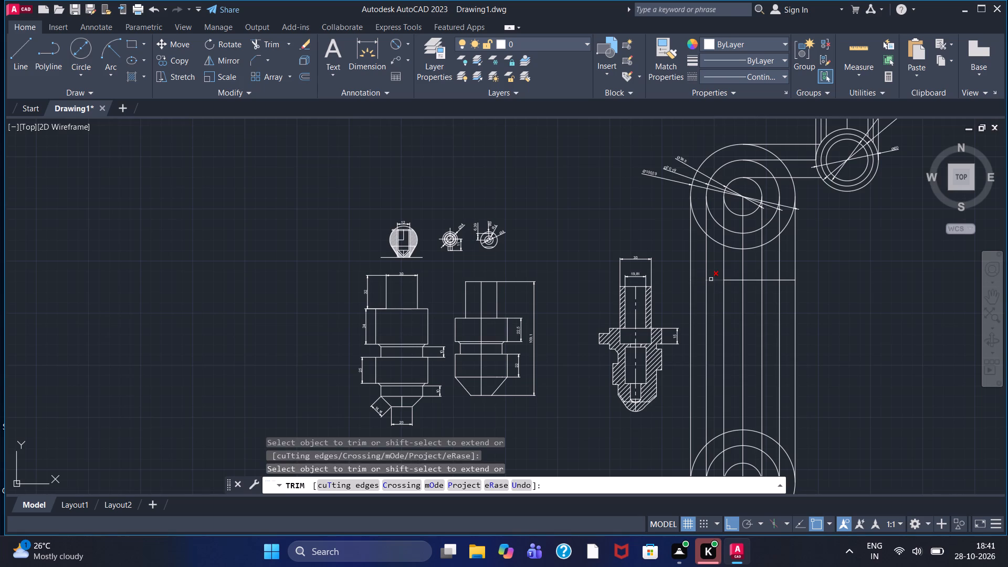
{"action": "left_click", "coordinate": [715, 279]}
{"action": "double_click", "coordinate": [738, 280]}
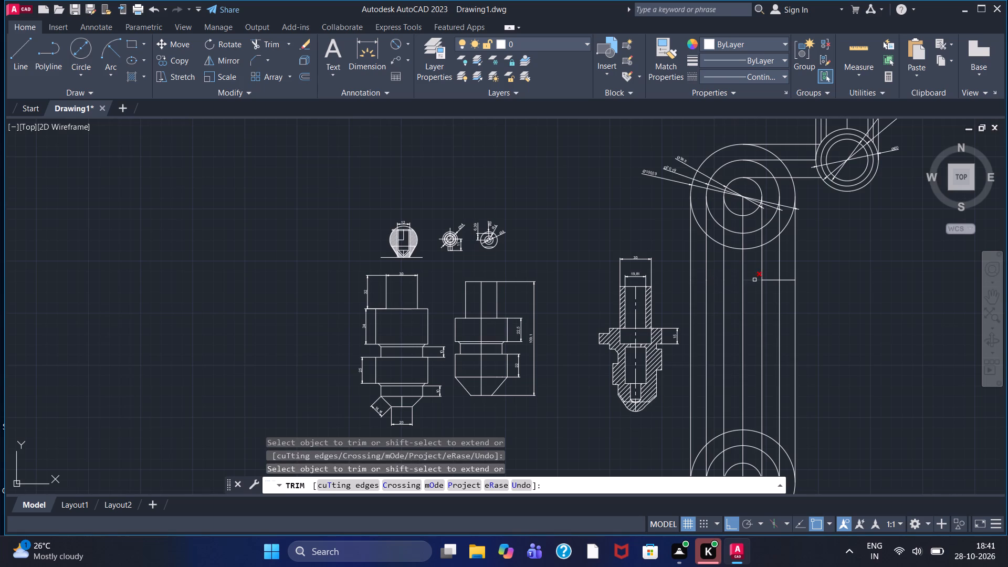
{"action": "double_click", "coordinate": [754, 280]}
{"action": "left_click", "coordinate": [772, 280]}
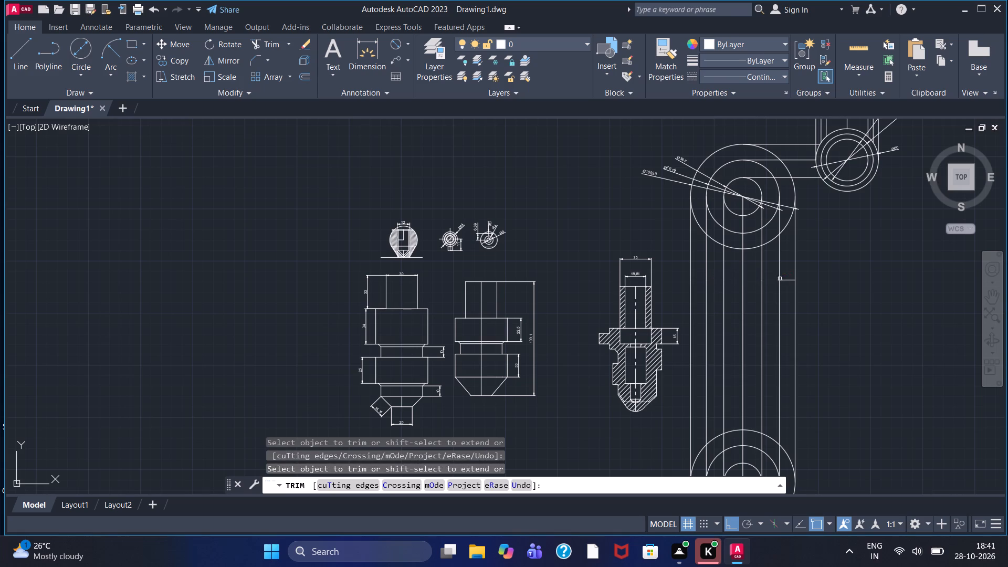
{"action": "double_click", "coordinate": [791, 280]}
Trim the portions of the vertical lines that run inside the upper 100.29 circle, including the centre line's end.
{"action": "middle_click_drag", "start_coordinate": [855, 313], "coordinate": [849, 286]}
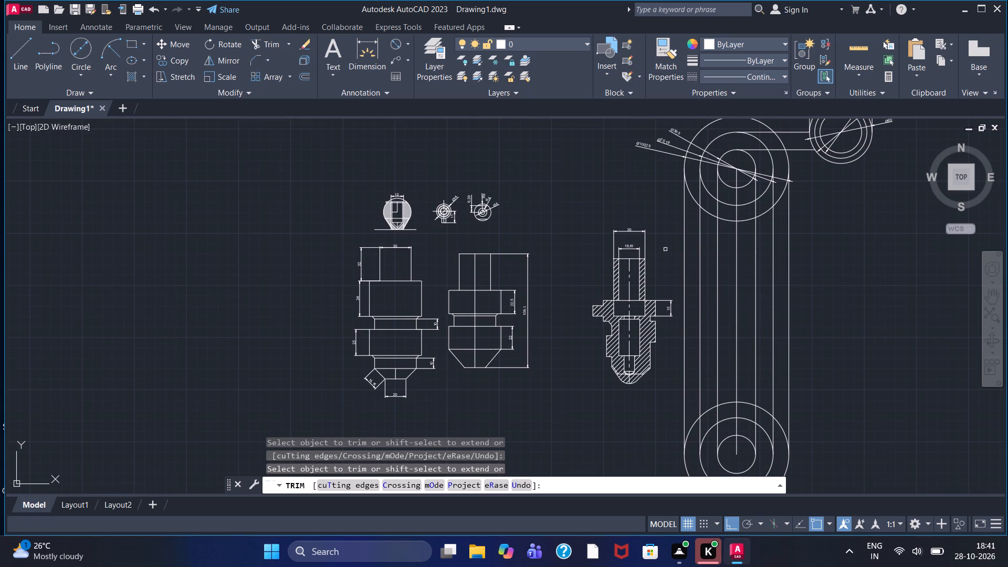
{"action": "middle_click_drag", "start_coordinate": [660, 239], "coordinate": [661, 279]}
{"action": "scroll", "coordinate": [661, 279], "scroll_direction": "down", "scroll_amount": 1}
{"action": "scroll", "coordinate": [677, 286], "scroll_direction": "up", "scroll_amount": 2}
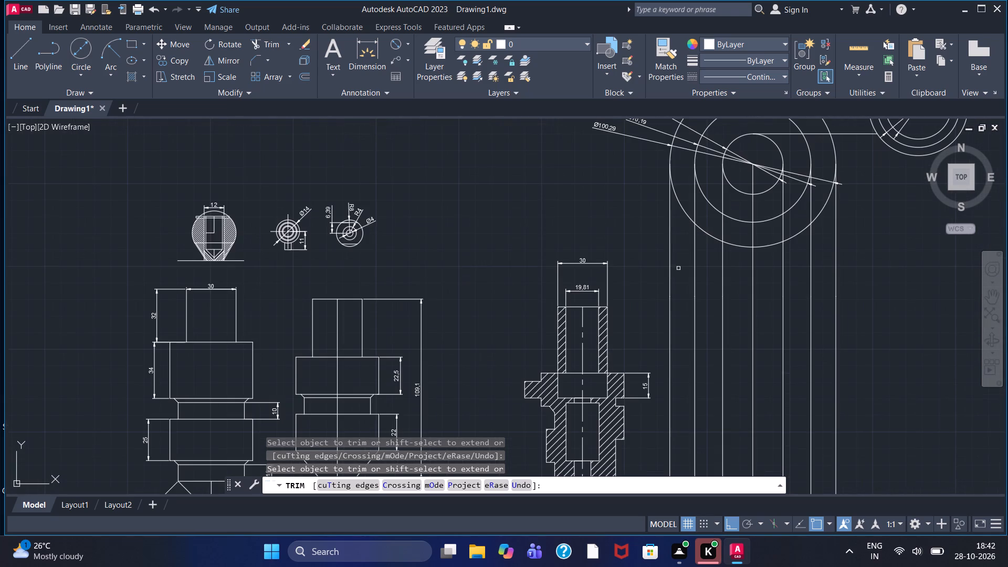
{"action": "left_click", "coordinate": [695, 212]}
{"action": "left_click", "coordinate": [723, 229]}
{"action": "left_click", "coordinate": [752, 239]}
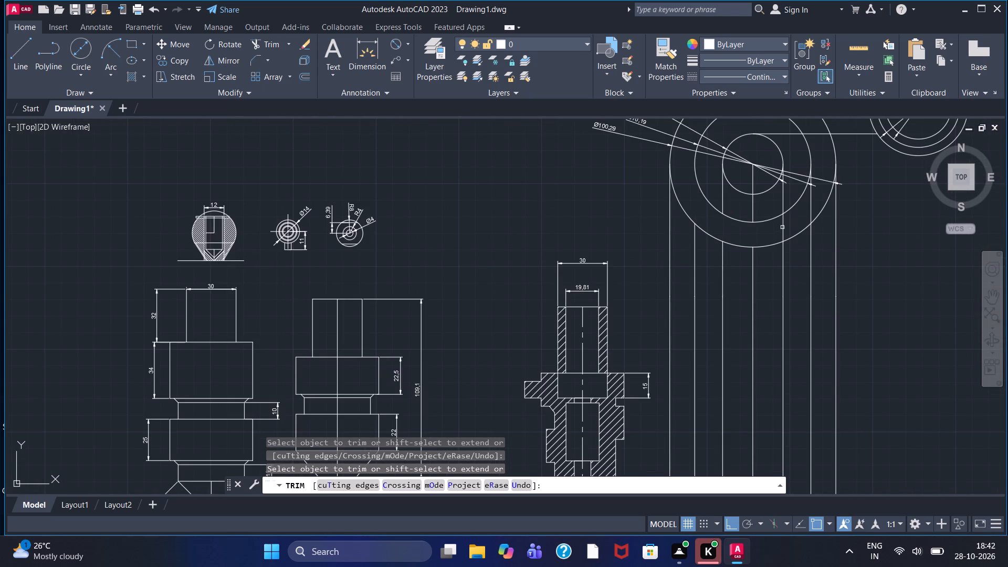
{"action": "left_click", "coordinate": [784, 226]}
{"action": "left_click", "coordinate": [811, 208]}
{"action": "left_click", "coordinate": [780, 203]}
{"action": "left_click", "coordinate": [786, 196]}
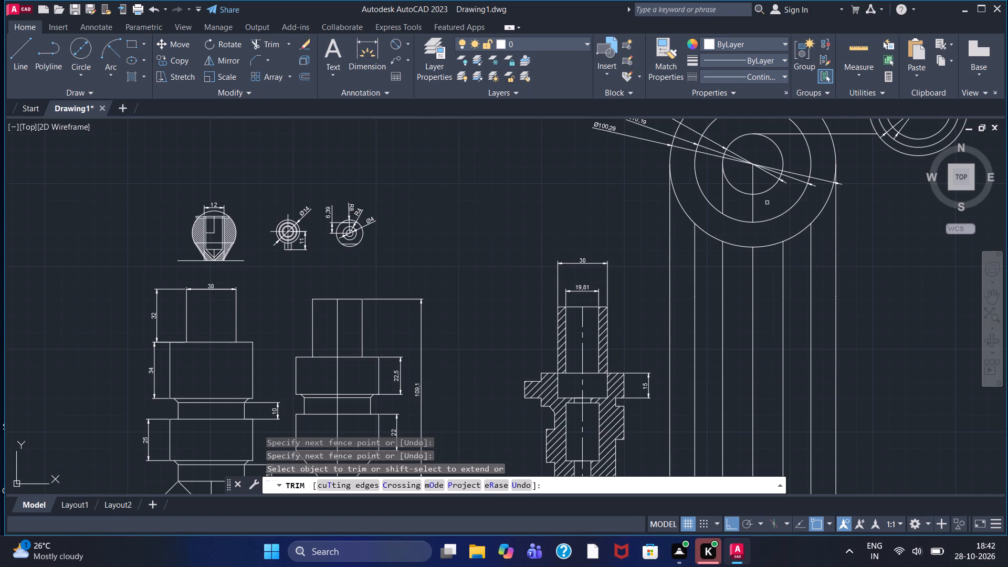
{"action": "left_click", "coordinate": [752, 214]}
{"action": "left_click", "coordinate": [723, 202]}
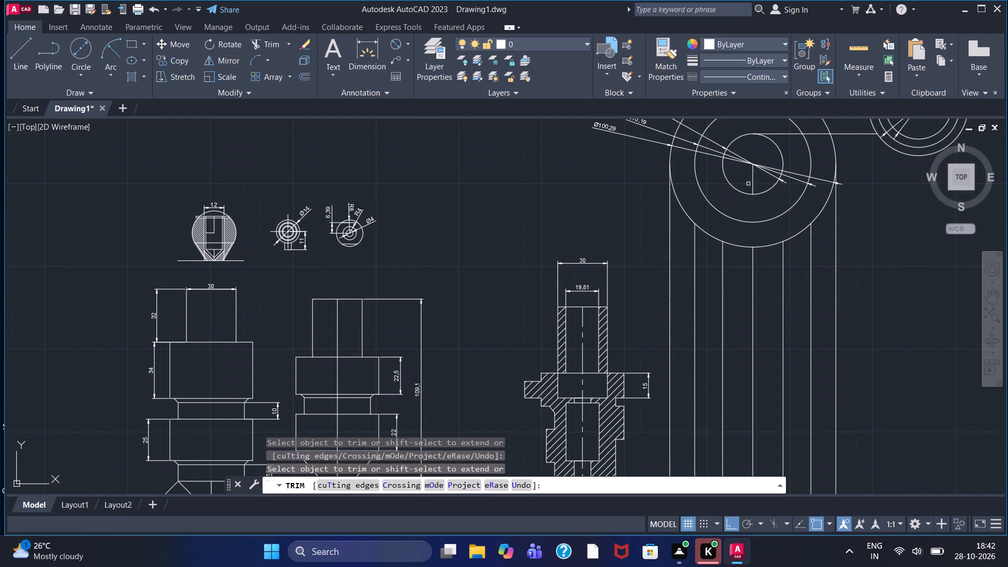
{"action": "left_click", "coordinate": [753, 180]}
Trim the portions of the vertical lines that run inside the lower 100.29 circle, including the centre line's end.
{"action": "scroll", "coordinate": [771, 287], "scroll_direction": "down", "scroll_amount": 1}
{"action": "middle_click_drag", "start_coordinate": [867, 379], "coordinate": [850, 250]}
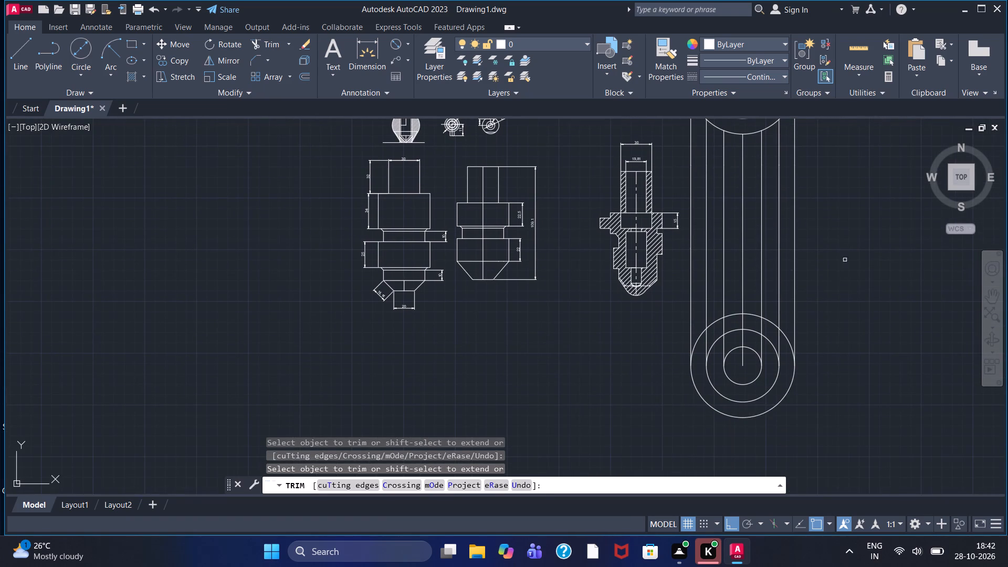
{"action": "scroll", "coordinate": [714, 337], "scroll_direction": "up", "scroll_amount": 1}
{"action": "left_click", "coordinate": [700, 341]}
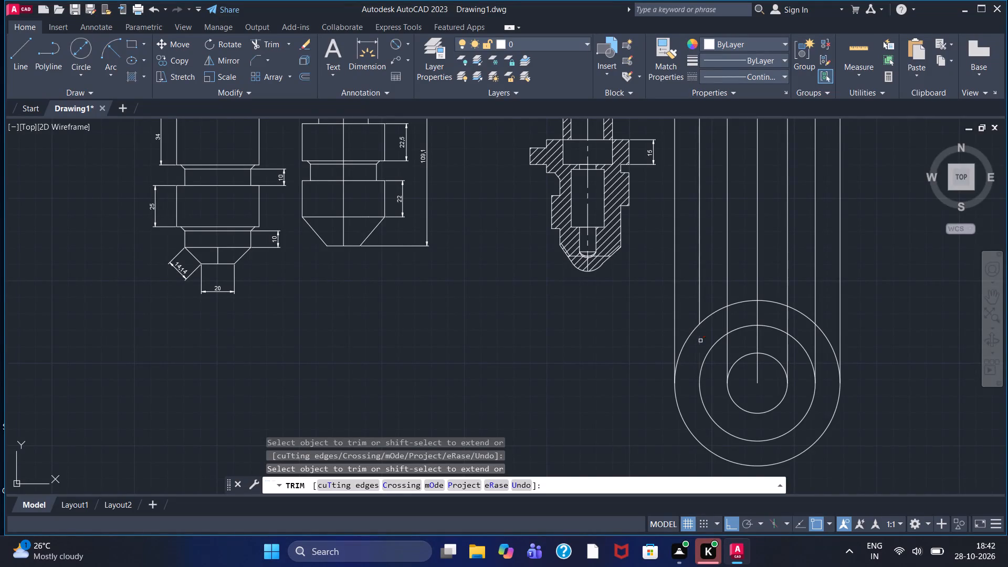
{"action": "left_click", "coordinate": [724, 320]}
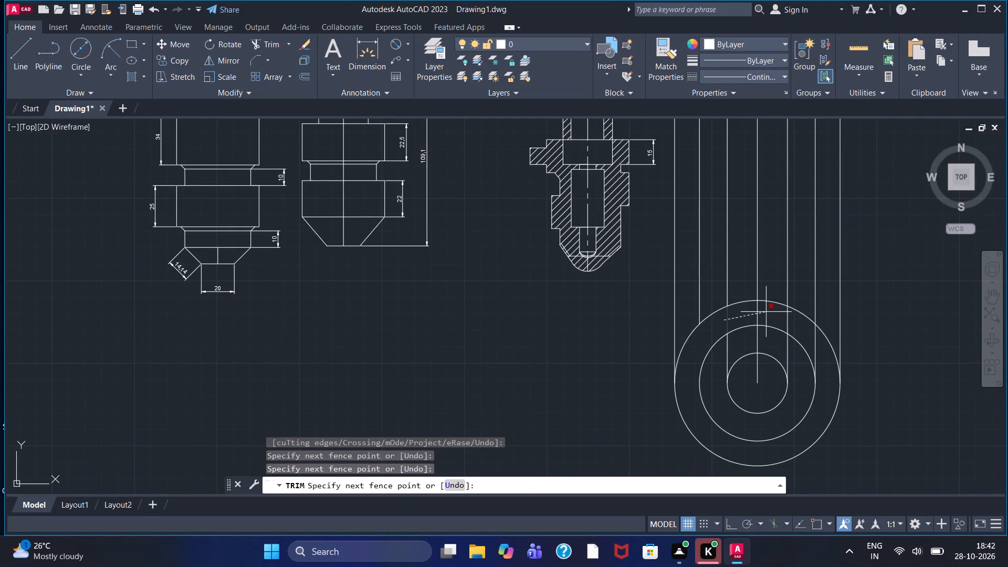
{"action": "left_click", "coordinate": [776, 310]}
{"action": "left_click", "coordinate": [790, 322]}
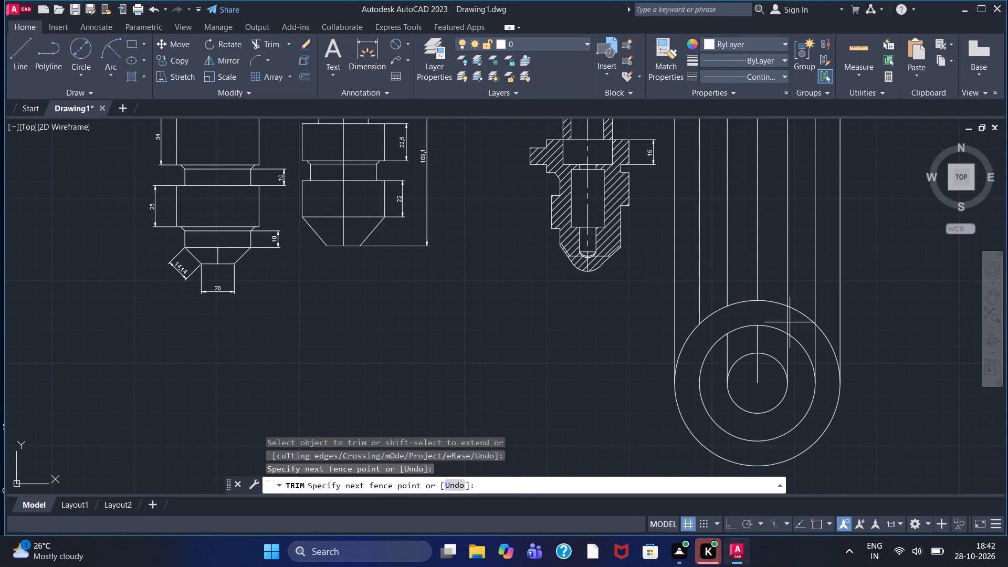
{"action": "left_click", "coordinate": [782, 324]}
{"action": "left_click", "coordinate": [817, 340]}
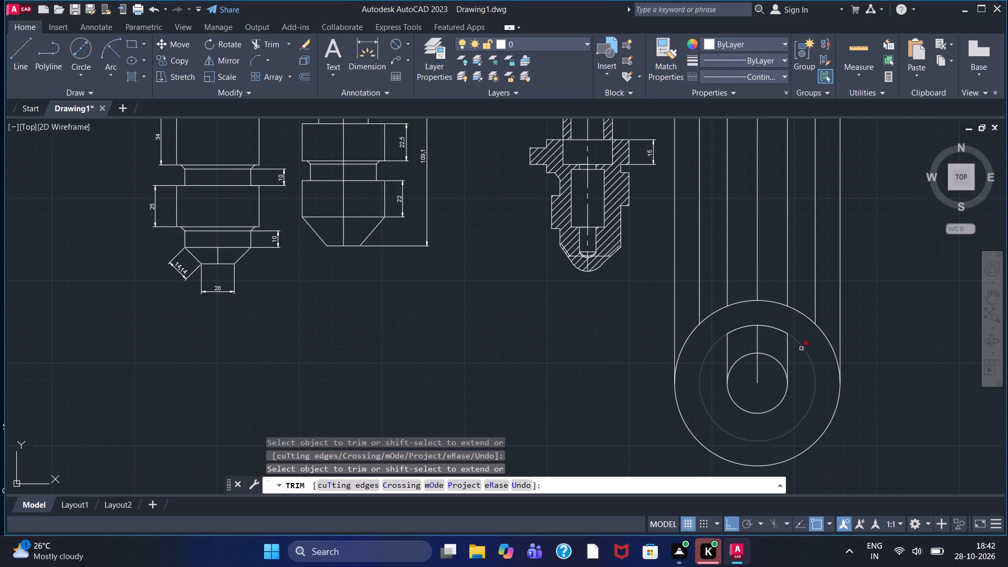
{"action": "left_click", "coordinate": [787, 354]}
{"action": "left_click", "coordinate": [755, 349]}
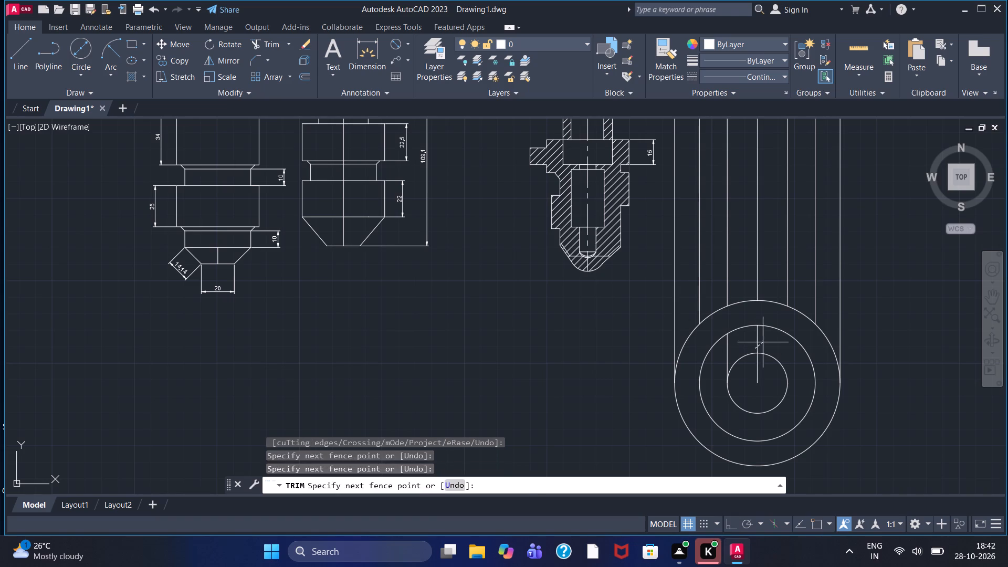
{"action": "left_click", "coordinate": [763, 342]}
{"action": "left_click", "coordinate": [727, 357]}
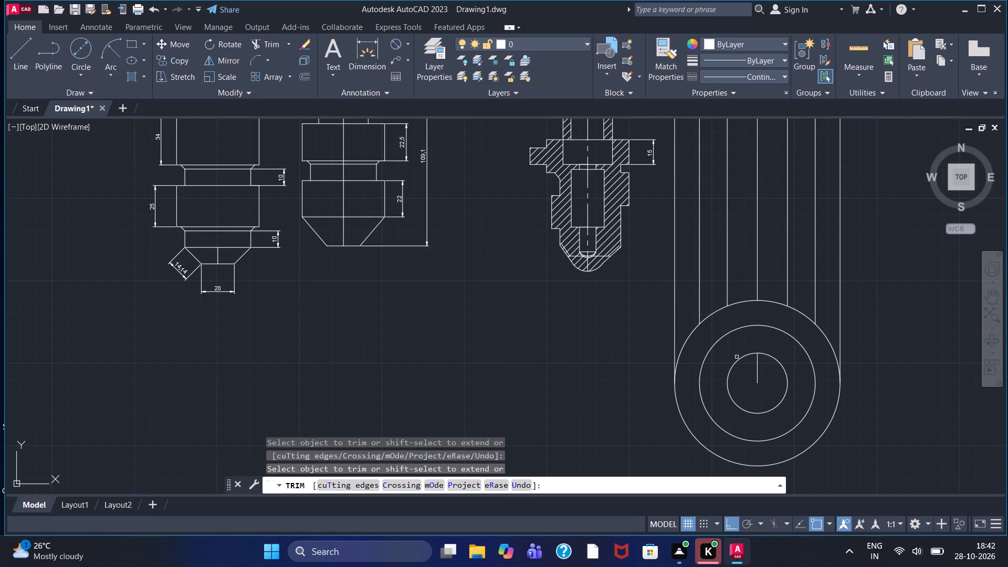
{"action": "left_click", "coordinate": [759, 369]}
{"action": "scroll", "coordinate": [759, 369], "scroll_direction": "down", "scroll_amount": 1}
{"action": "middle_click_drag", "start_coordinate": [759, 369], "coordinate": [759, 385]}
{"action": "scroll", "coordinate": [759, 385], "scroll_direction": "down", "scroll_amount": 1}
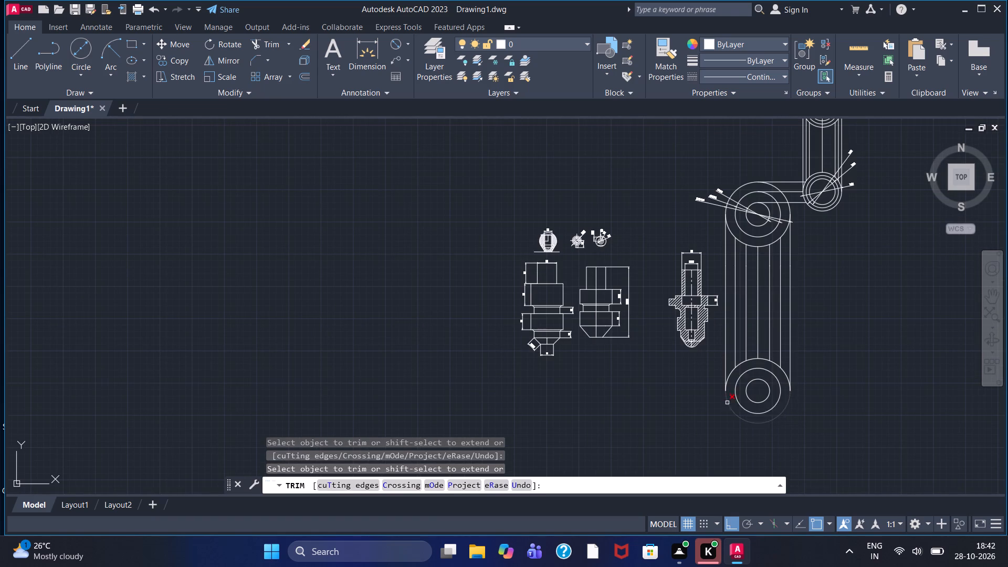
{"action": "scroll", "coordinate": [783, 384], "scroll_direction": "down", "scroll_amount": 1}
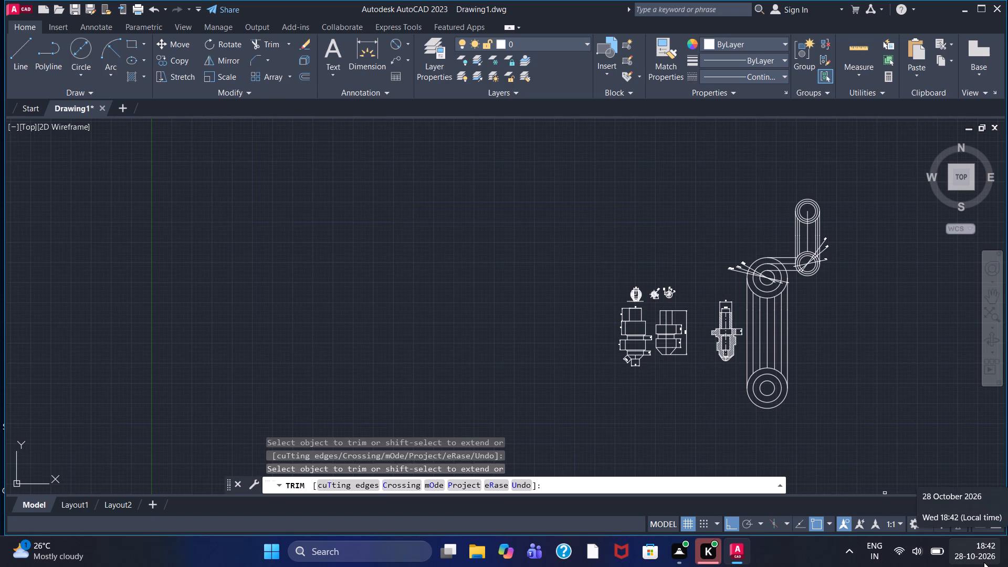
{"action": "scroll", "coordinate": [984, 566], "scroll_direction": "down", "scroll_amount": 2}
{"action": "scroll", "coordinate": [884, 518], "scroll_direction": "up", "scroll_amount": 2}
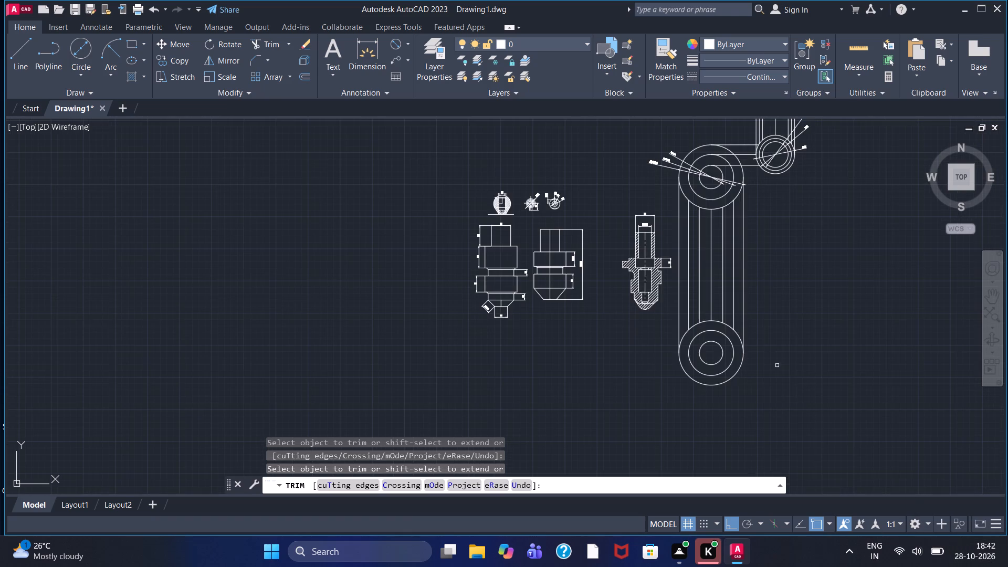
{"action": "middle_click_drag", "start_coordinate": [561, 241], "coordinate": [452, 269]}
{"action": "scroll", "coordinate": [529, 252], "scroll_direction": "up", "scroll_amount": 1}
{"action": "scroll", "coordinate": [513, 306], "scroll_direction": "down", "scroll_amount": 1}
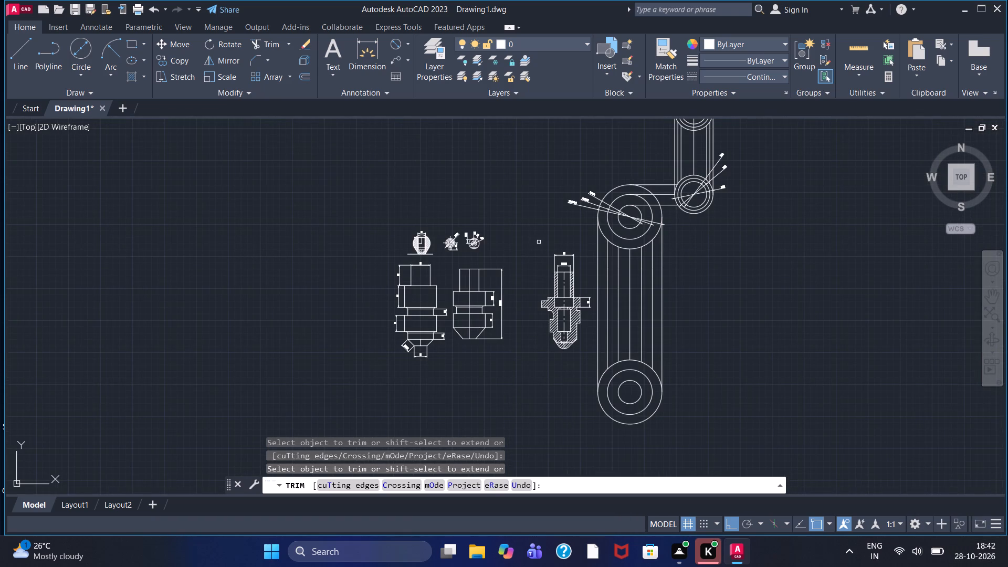
Review the trimmed circle groups and their connecting lines alongside the other part views, and end the Trim command.
{"action": "scroll", "coordinate": [568, 241], "scroll_direction": "up", "scroll_amount": 1}
{"action": "scroll", "coordinate": [567, 241], "scroll_direction": "down", "scroll_amount": 1}
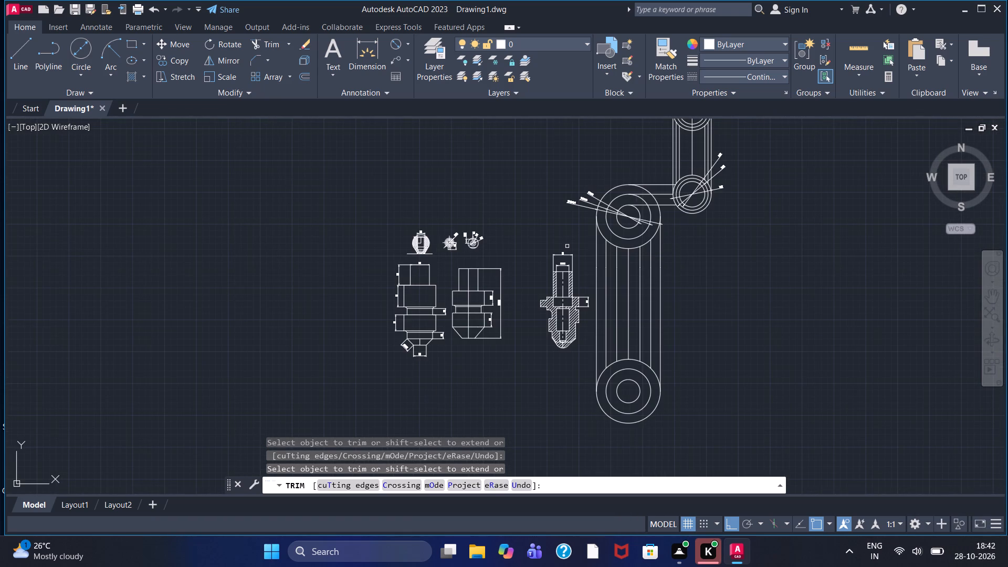
{"action": "scroll", "coordinate": [567, 253], "scroll_direction": "down", "scroll_amount": 1}
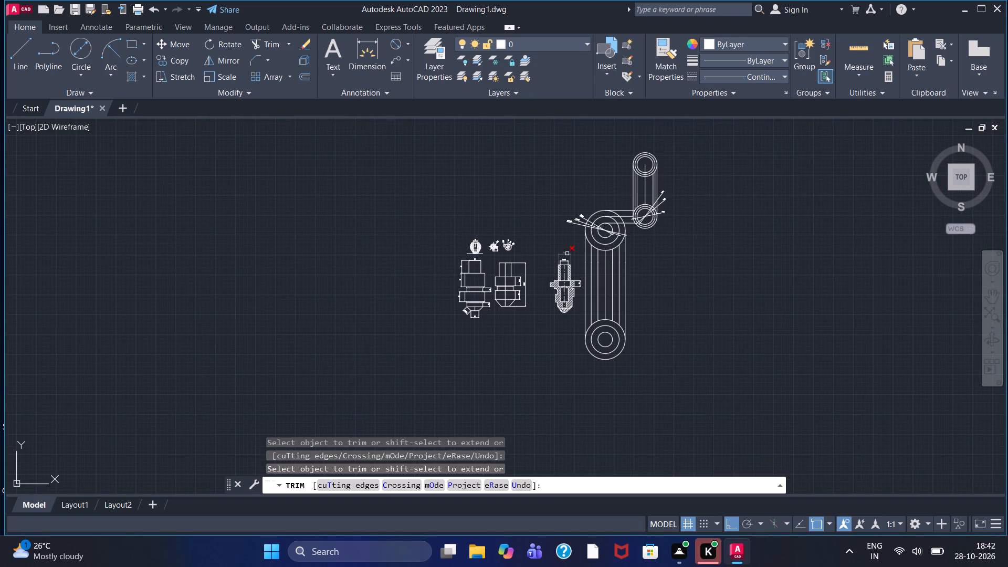
{"action": "scroll", "coordinate": [568, 255], "scroll_direction": "down", "scroll_amount": 1}
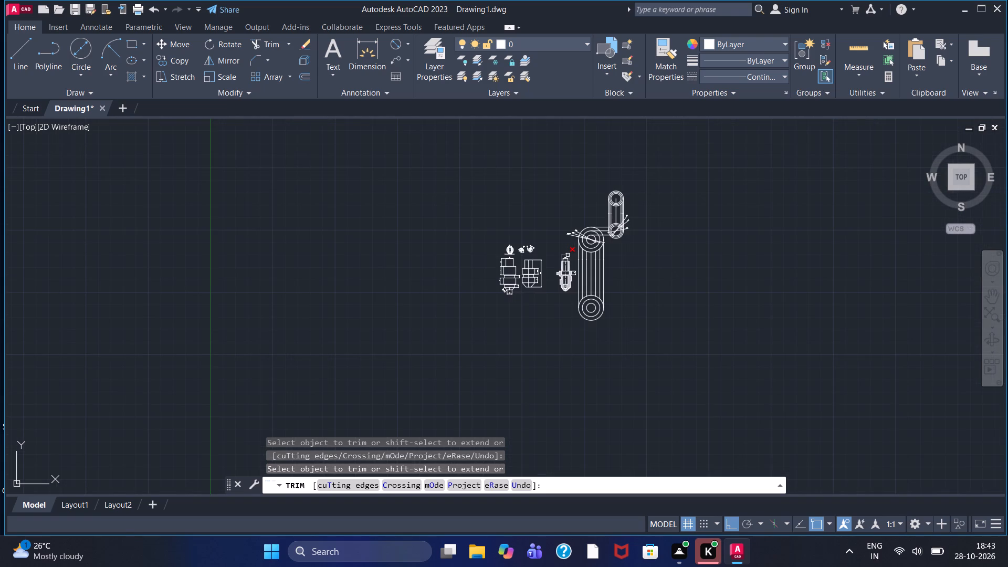
{"action": "scroll", "coordinate": [568, 256], "scroll_direction": "down", "scroll_amount": 1}
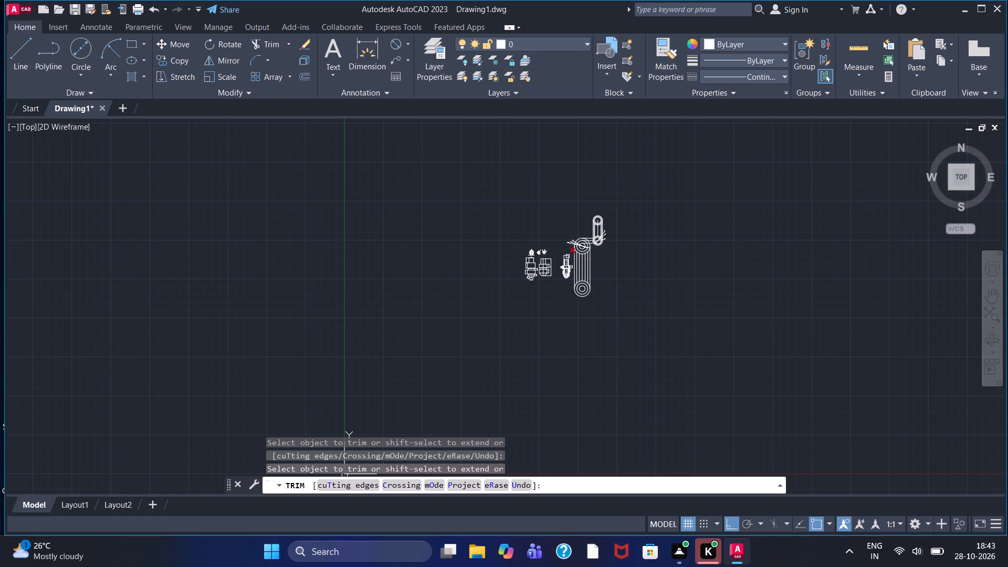
{"action": "scroll", "coordinate": [568, 256], "scroll_direction": "down", "scroll_amount": 1}
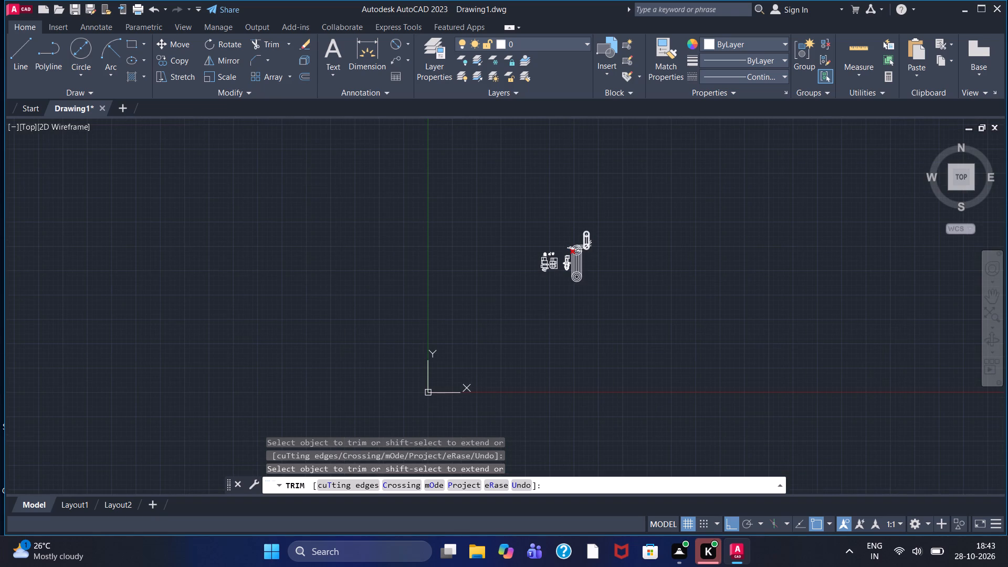
{"action": "scroll", "coordinate": [568, 258], "scroll_direction": "down", "scroll_amount": 2}
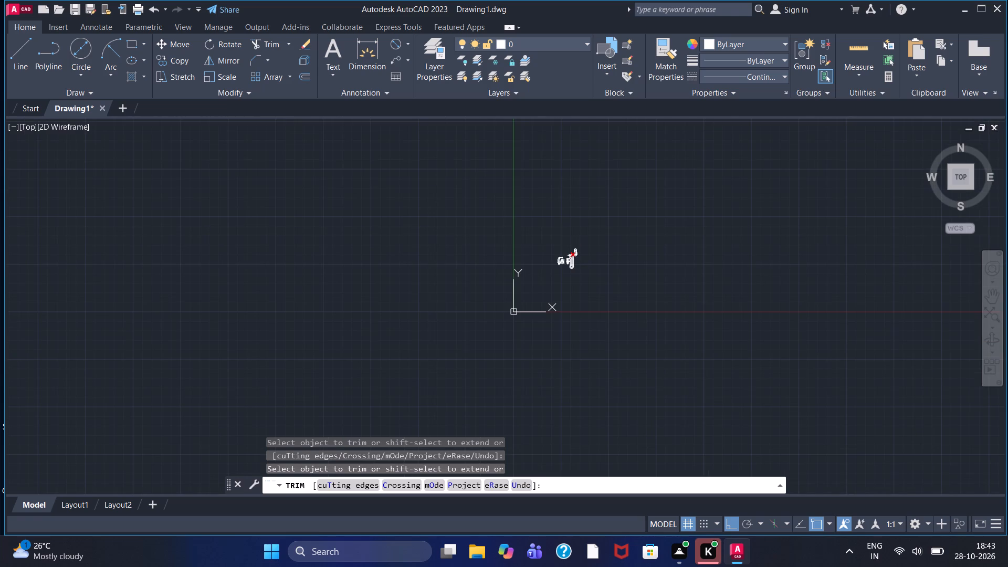
{"action": "scroll", "coordinate": [568, 260], "scroll_direction": "down", "scroll_amount": 1}
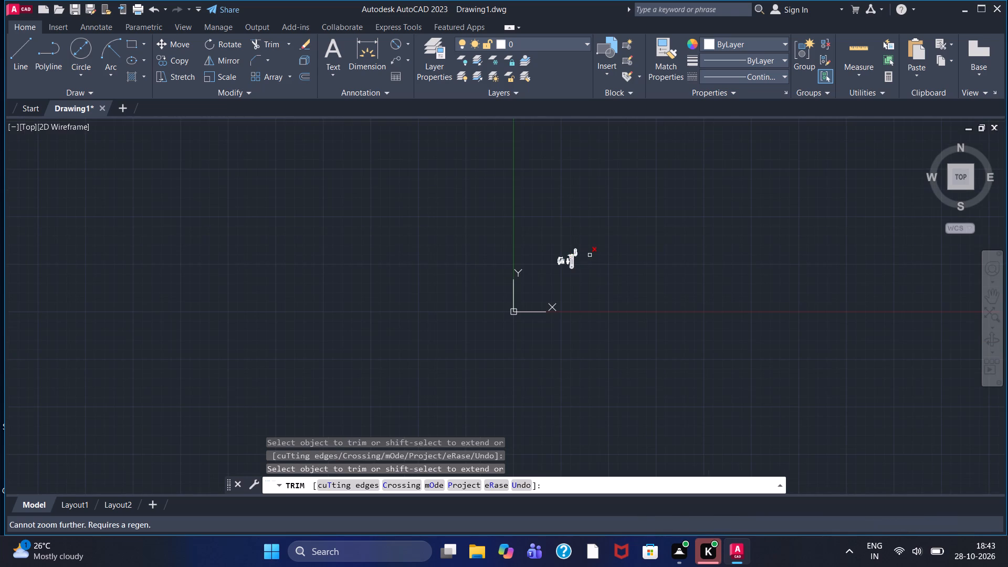
{"action": "scroll", "coordinate": [590, 255], "scroll_direction": "up", "scroll_amount": 5}
{"action": "middle_click_drag", "start_coordinate": [520, 258], "coordinate": [562, 258]}
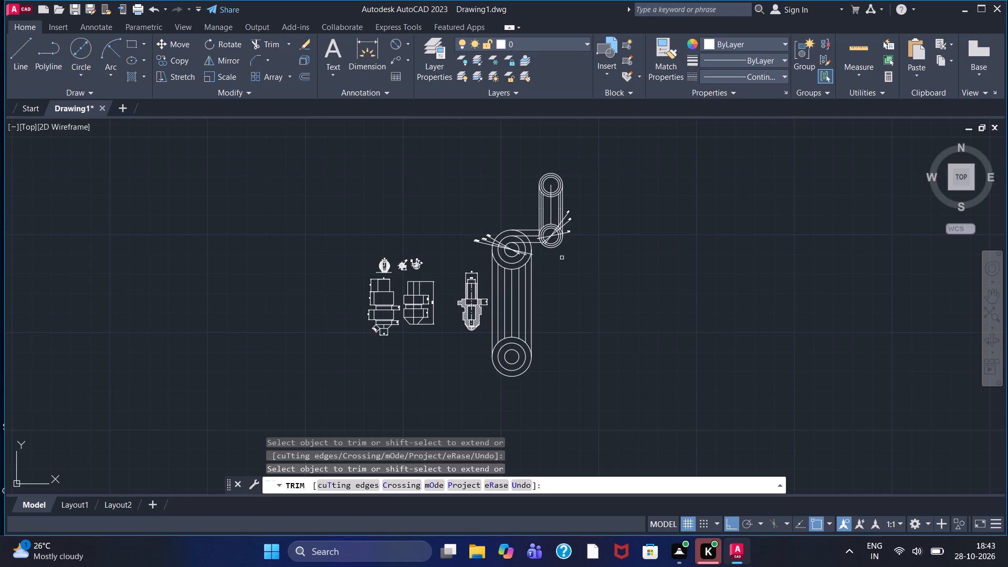
{"action": "scroll", "coordinate": [562, 258], "scroll_direction": "down", "scroll_amount": 1}
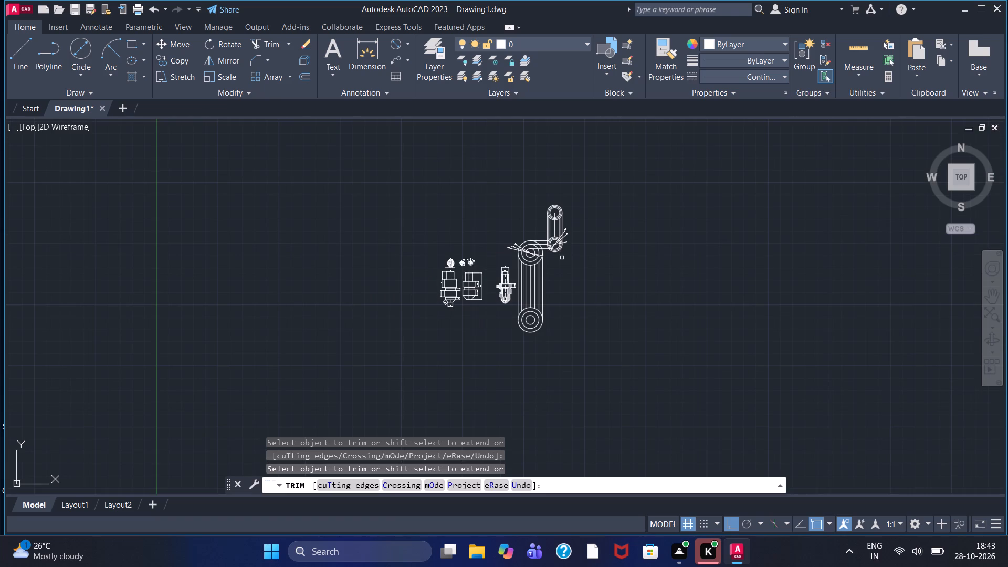
{"action": "scroll", "coordinate": [562, 258], "scroll_direction": "down", "scroll_amount": 1}
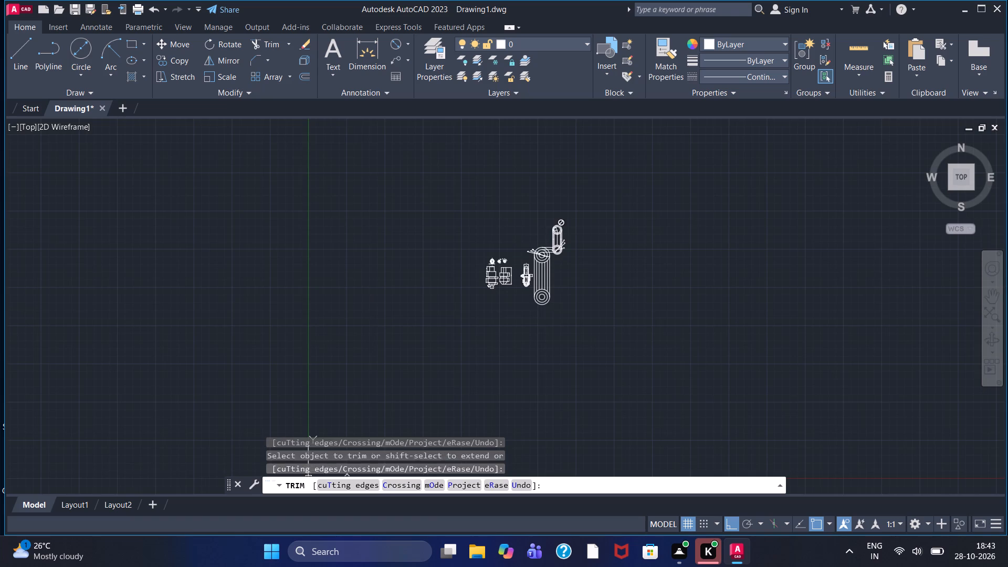
{"action": "scroll", "coordinate": [551, 232], "scroll_direction": "up", "scroll_amount": 3}
{"action": "middle_click_drag", "start_coordinate": [540, 251], "coordinate": [638, 195]}
{"action": "middle_click_drag", "start_coordinate": [580, 216], "coordinate": [614, 172]}
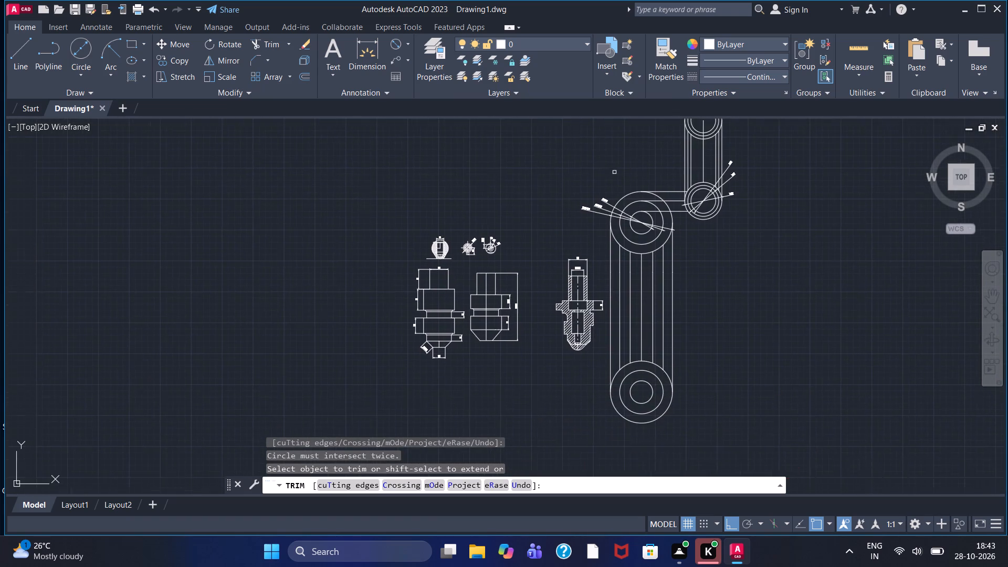
{"action": "scroll", "coordinate": [609, 178], "scroll_direction": "down", "scroll_amount": 1}
{"action": "middle_click_drag", "start_coordinate": [609, 178], "coordinate": [583, 193]}
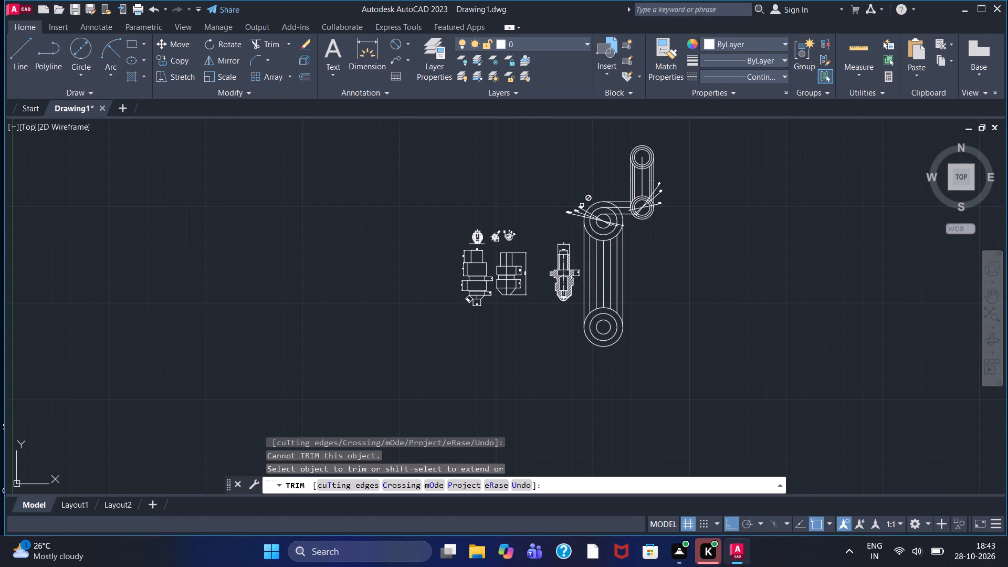
{"action": "scroll", "coordinate": [582, 205], "scroll_direction": "up", "scroll_amount": 2}
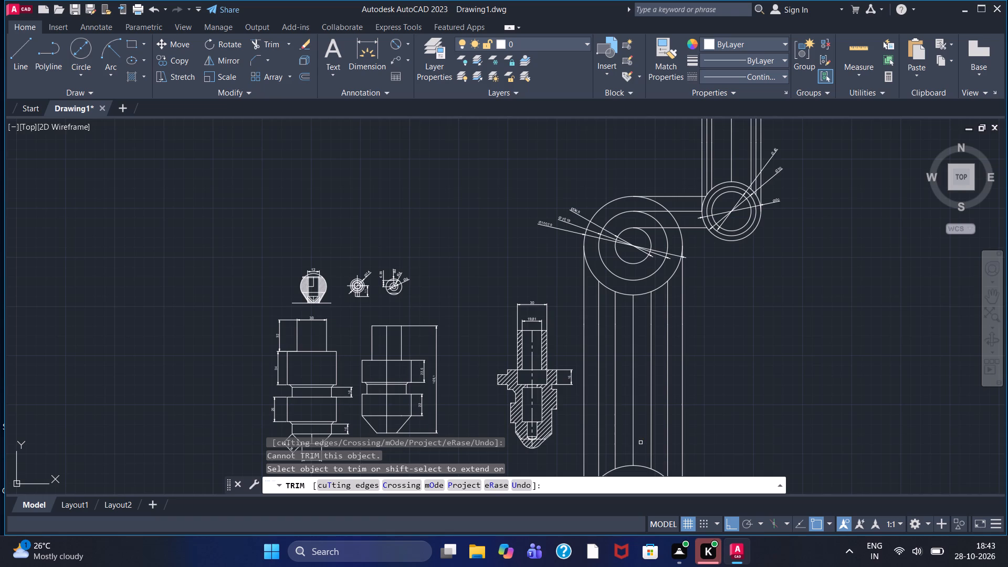
{"action": "scroll", "coordinate": [564, 289], "scroll_direction": "down", "scroll_amount": 1}
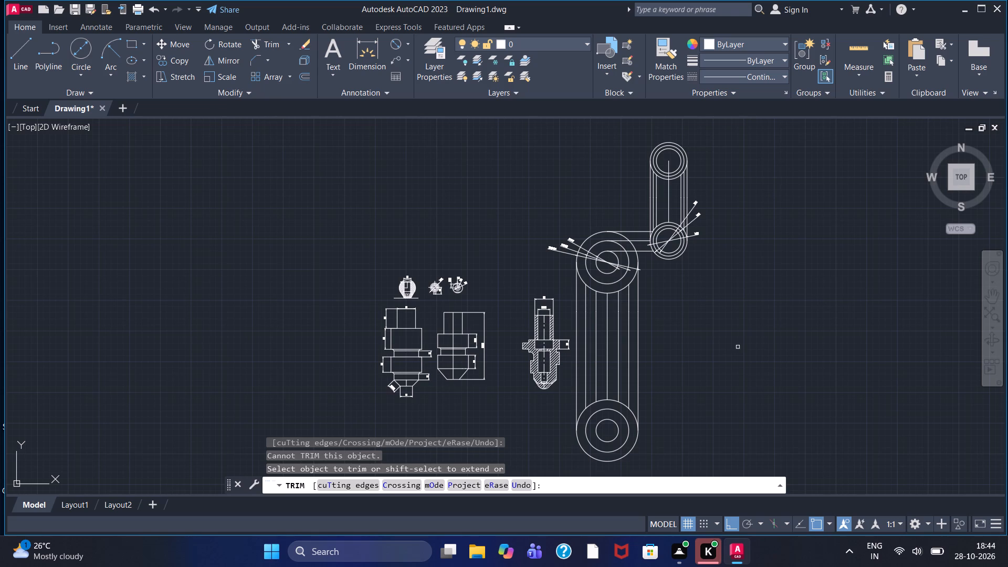
{"action": "scroll", "coordinate": [735, 308], "scroll_direction": "up", "scroll_amount": 1}
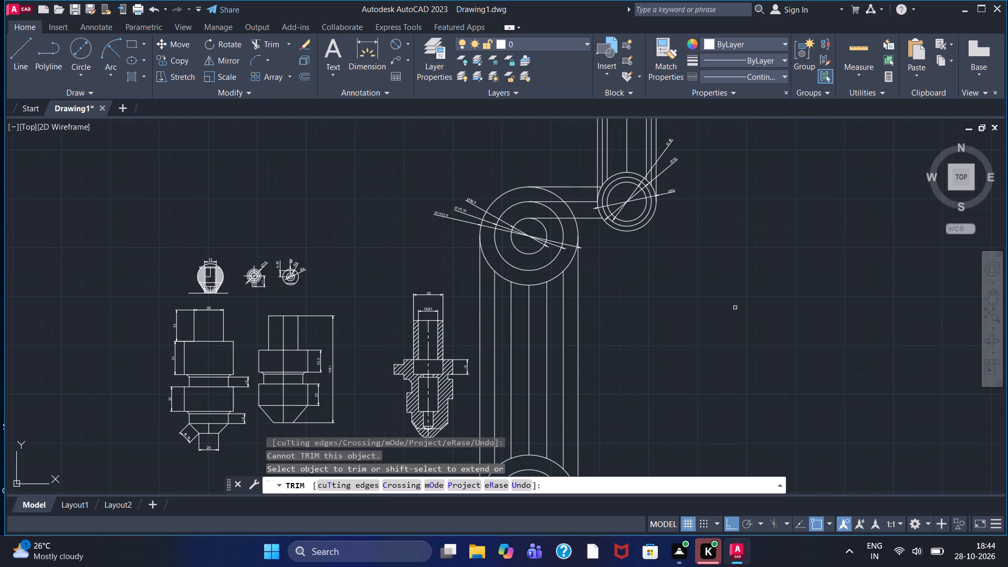
{"action": "key", "text": "Escape"}
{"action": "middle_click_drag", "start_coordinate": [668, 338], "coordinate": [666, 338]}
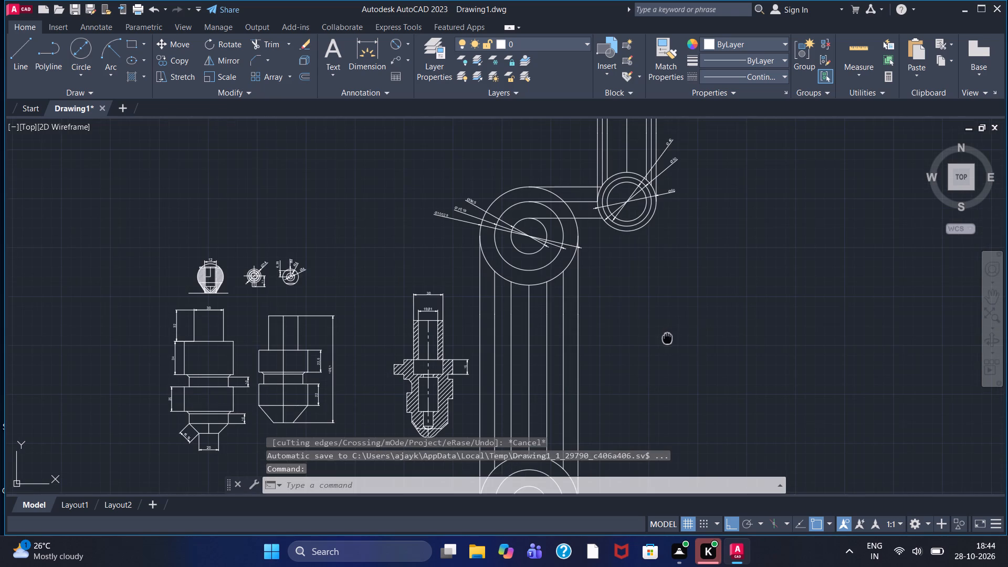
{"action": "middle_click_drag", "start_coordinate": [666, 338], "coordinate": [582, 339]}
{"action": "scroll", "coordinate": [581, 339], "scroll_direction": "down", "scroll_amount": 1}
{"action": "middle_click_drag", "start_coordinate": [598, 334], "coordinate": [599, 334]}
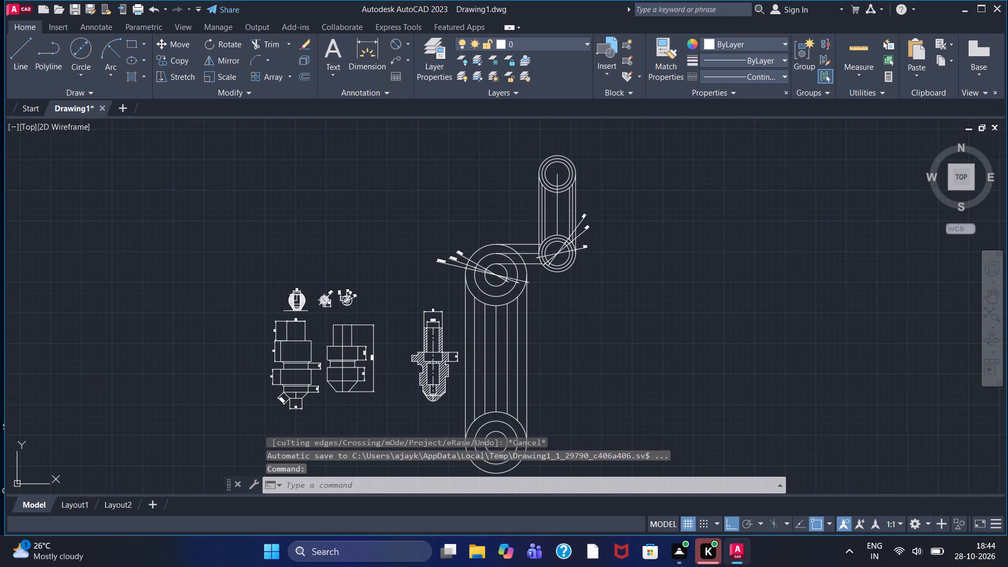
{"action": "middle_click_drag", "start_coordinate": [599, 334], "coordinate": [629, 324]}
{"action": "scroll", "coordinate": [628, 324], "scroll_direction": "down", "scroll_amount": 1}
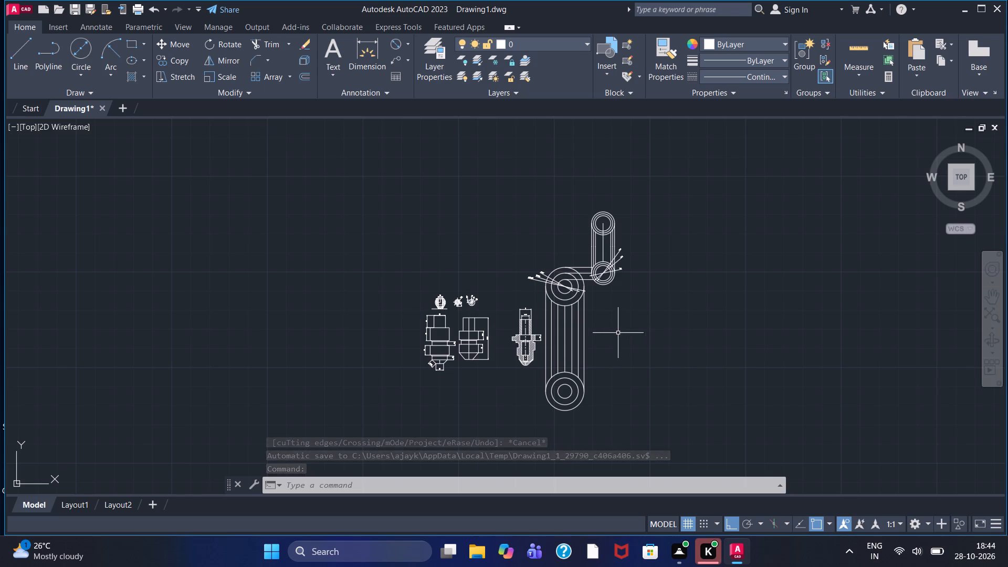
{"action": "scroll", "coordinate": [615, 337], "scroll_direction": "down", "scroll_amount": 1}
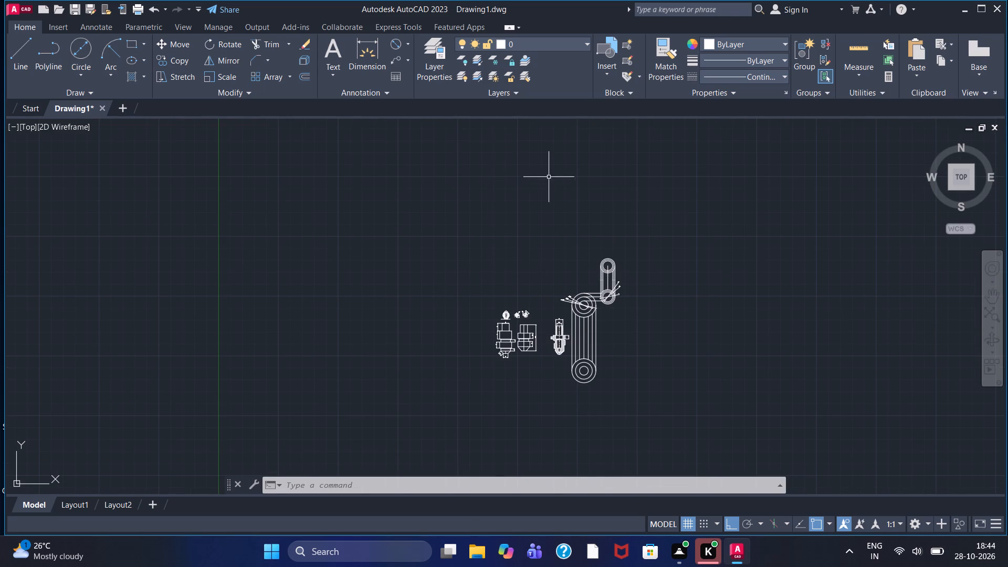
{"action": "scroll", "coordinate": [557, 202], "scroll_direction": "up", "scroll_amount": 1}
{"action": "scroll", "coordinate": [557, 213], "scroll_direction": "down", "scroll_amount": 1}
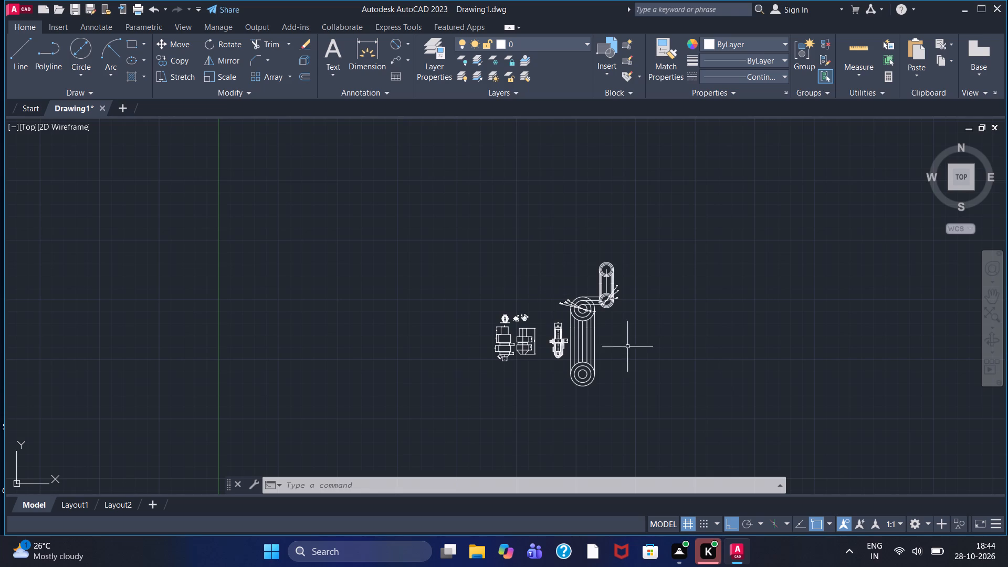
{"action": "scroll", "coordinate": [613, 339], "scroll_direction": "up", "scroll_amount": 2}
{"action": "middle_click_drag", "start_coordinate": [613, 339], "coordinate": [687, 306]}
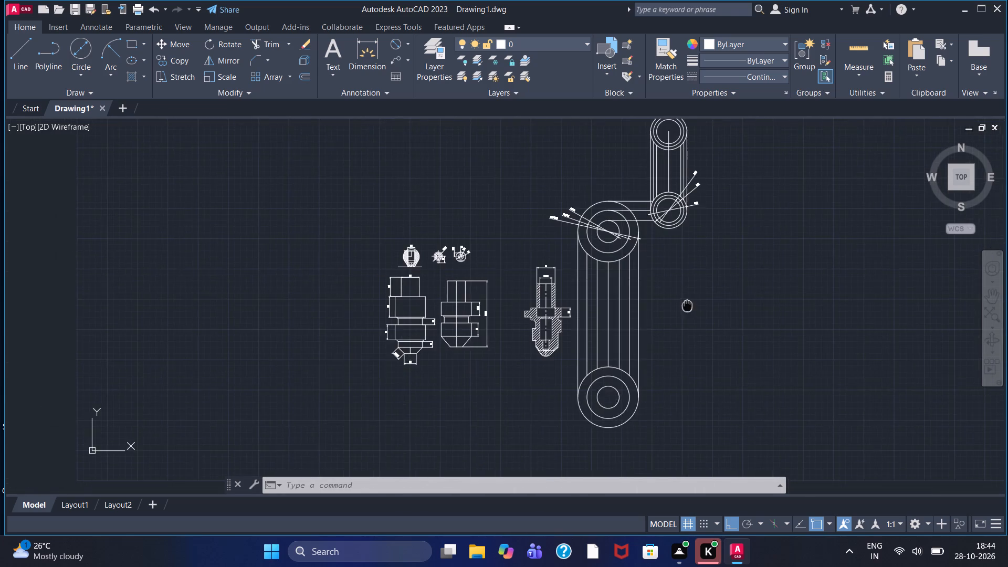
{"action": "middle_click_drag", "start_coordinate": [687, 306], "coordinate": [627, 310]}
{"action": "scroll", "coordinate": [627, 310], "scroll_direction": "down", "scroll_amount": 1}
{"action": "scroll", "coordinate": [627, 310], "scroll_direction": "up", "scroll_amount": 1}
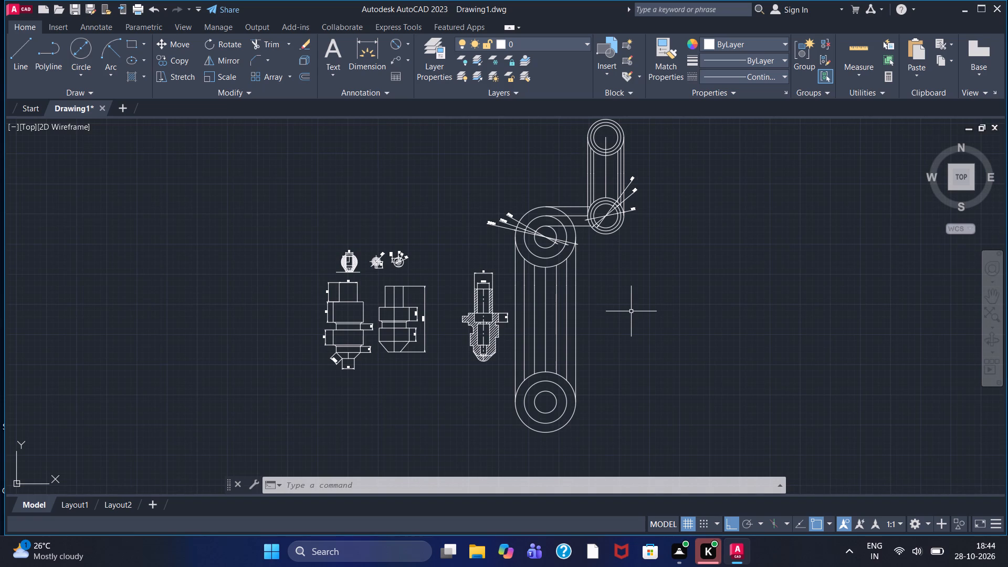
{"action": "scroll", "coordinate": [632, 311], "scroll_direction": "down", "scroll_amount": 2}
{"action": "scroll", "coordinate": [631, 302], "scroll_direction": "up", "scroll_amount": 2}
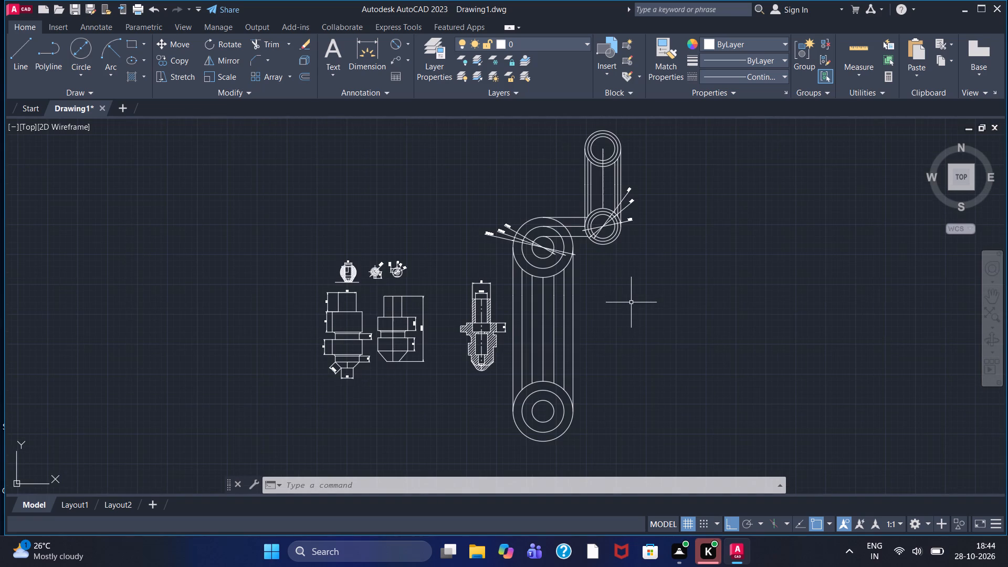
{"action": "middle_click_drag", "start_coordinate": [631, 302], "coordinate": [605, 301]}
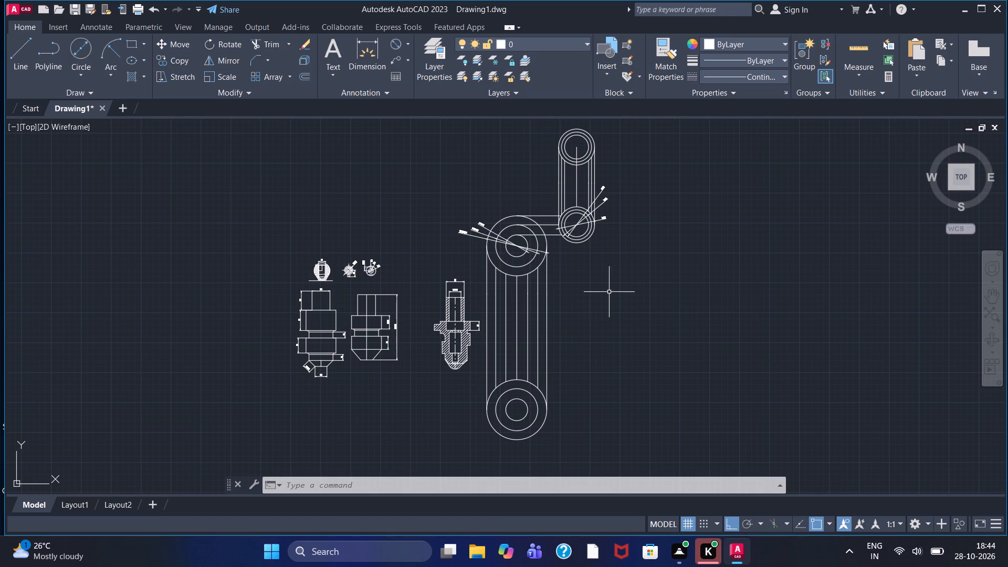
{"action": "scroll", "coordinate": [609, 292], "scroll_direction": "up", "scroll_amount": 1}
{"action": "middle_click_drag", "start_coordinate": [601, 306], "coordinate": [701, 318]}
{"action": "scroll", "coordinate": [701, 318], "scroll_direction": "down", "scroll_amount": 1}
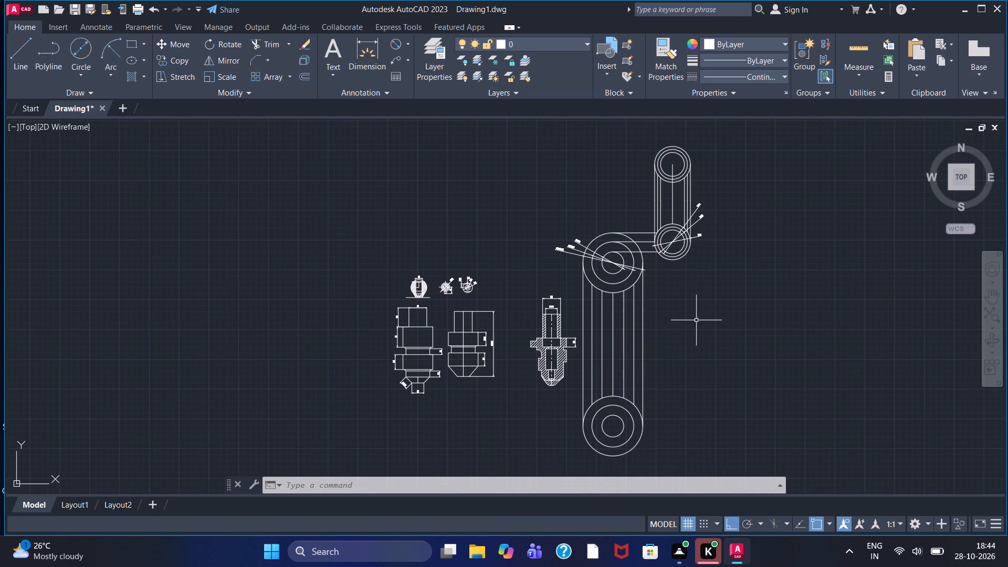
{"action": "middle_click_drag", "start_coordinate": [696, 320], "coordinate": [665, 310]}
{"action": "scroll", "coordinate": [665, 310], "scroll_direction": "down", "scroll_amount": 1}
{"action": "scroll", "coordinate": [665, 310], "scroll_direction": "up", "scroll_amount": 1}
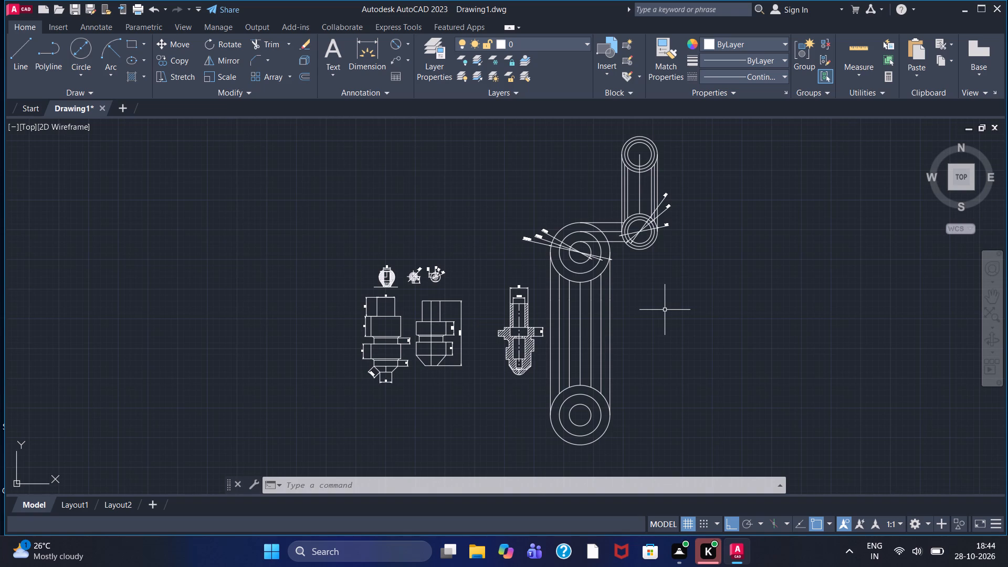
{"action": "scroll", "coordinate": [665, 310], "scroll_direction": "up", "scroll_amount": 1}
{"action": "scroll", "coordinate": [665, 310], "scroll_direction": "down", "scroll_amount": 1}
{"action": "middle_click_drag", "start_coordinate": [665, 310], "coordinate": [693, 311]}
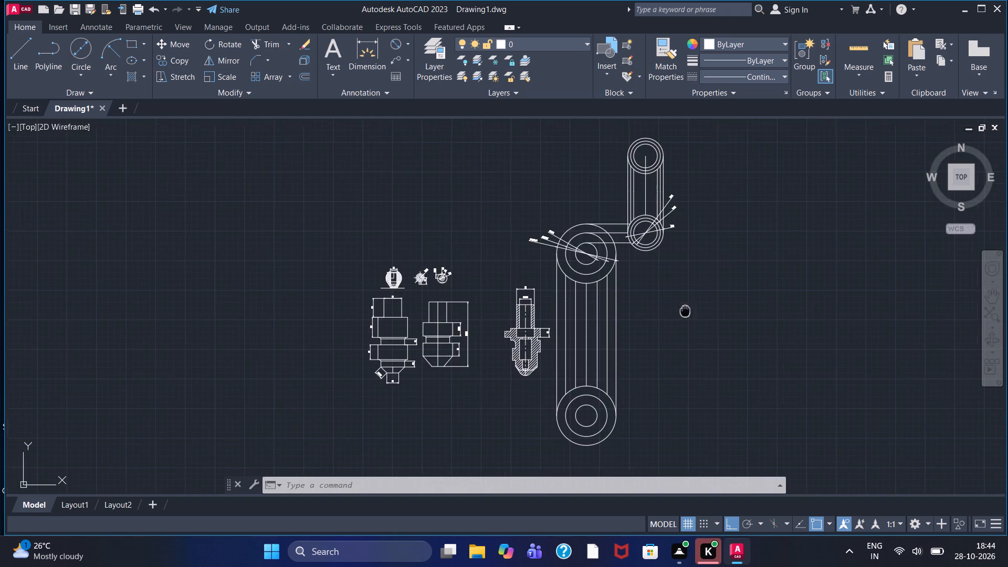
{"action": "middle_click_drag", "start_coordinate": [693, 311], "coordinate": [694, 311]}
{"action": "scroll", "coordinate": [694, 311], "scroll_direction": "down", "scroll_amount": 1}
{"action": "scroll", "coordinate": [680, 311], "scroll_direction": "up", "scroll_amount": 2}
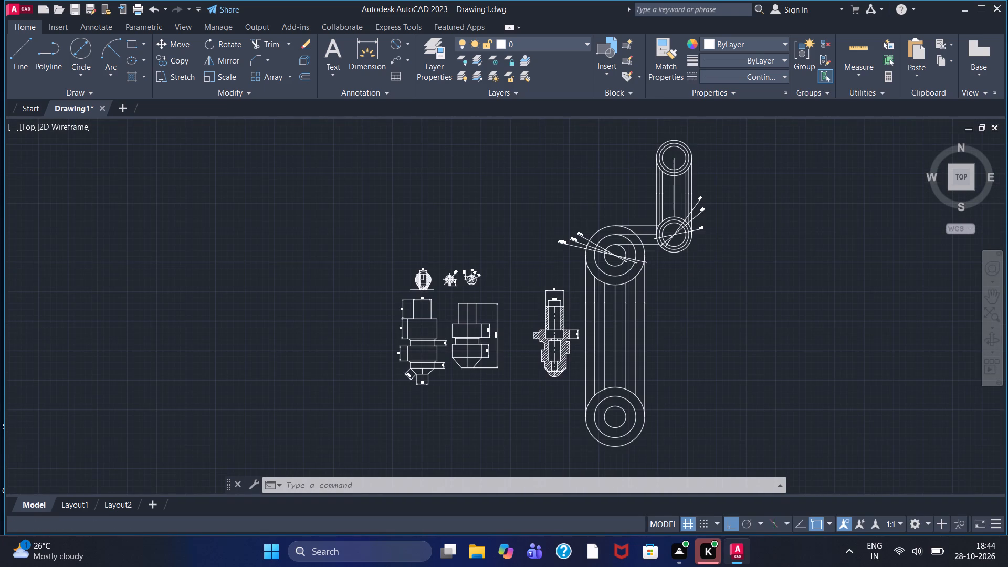
Examine the dimensioned part views up close, from the hatched section to the small hatched bulb-shaped view and circular views.
{"action": "middle_click_drag", "start_coordinate": [680, 311], "coordinate": [765, 300]}
{"action": "scroll", "coordinate": [614, 312], "scroll_direction": "up", "scroll_amount": 1}
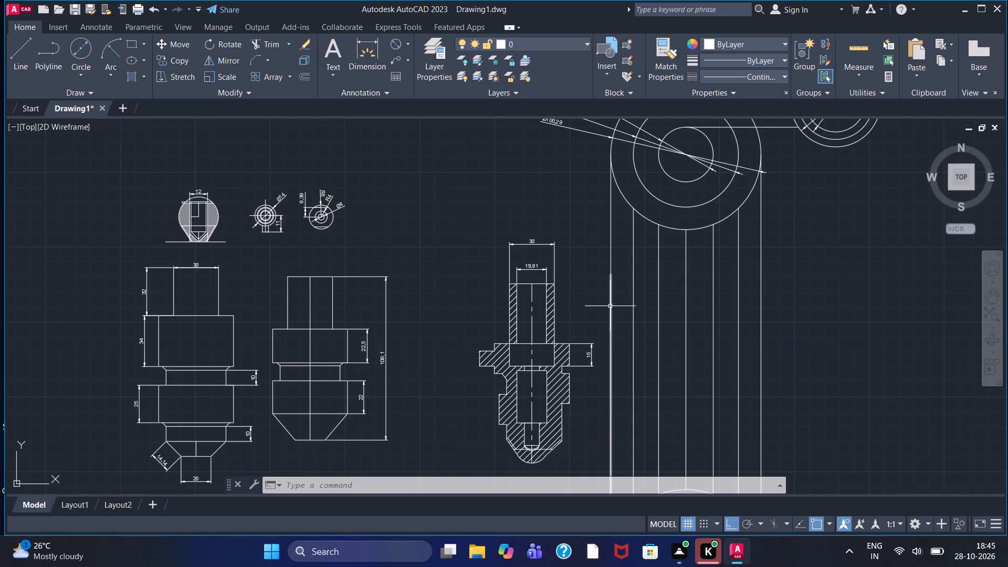
{"action": "scroll", "coordinate": [568, 316], "scroll_direction": "up", "scroll_amount": 1}
{"action": "middle_click_drag", "start_coordinate": [568, 316], "coordinate": [653, 293]}
{"action": "scroll", "coordinate": [653, 291], "scroll_direction": "down", "scroll_amount": 1}
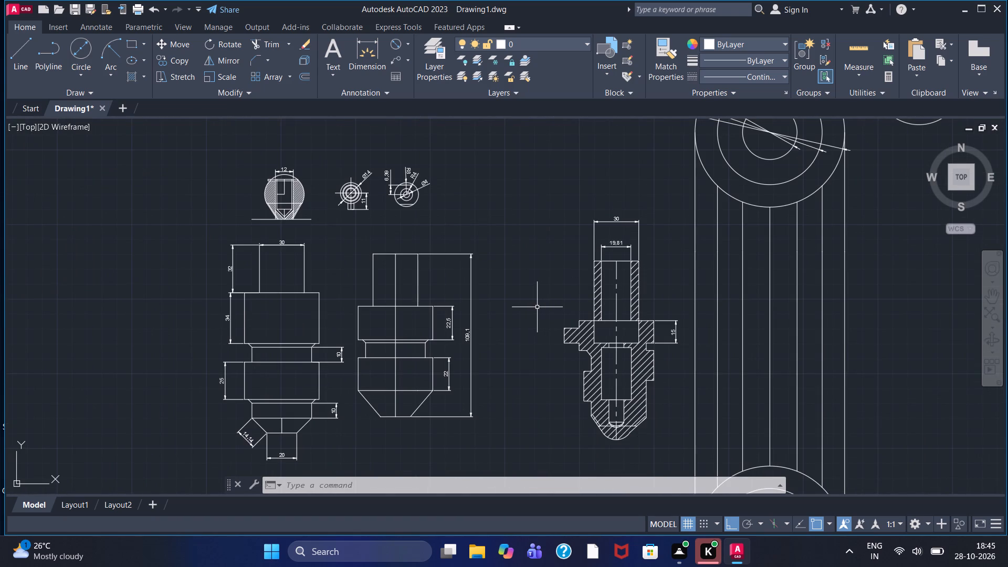
{"action": "scroll", "coordinate": [537, 307], "scroll_direction": "down", "scroll_amount": 1}
{"action": "middle_click_drag", "start_coordinate": [537, 307], "coordinate": [573, 290]}
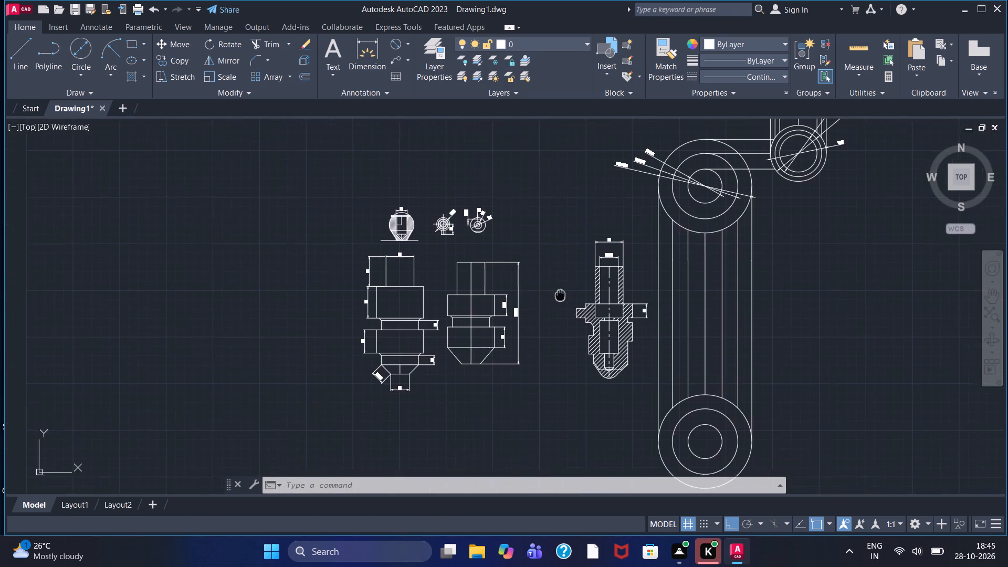
{"action": "middle_click_drag", "start_coordinate": [573, 290], "coordinate": [592, 282]}
{"action": "scroll", "coordinate": [478, 181], "scroll_direction": "up", "scroll_amount": 2}
{"action": "middle_click_drag", "start_coordinate": [482, 329], "coordinate": [536, 296]}
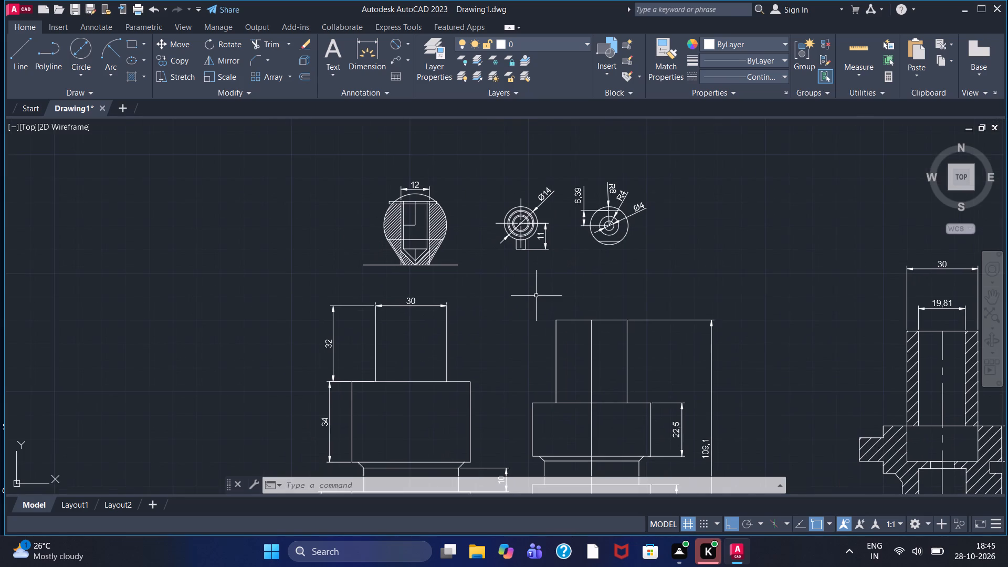
{"action": "scroll", "coordinate": [535, 292], "scroll_direction": "up", "scroll_amount": 1}
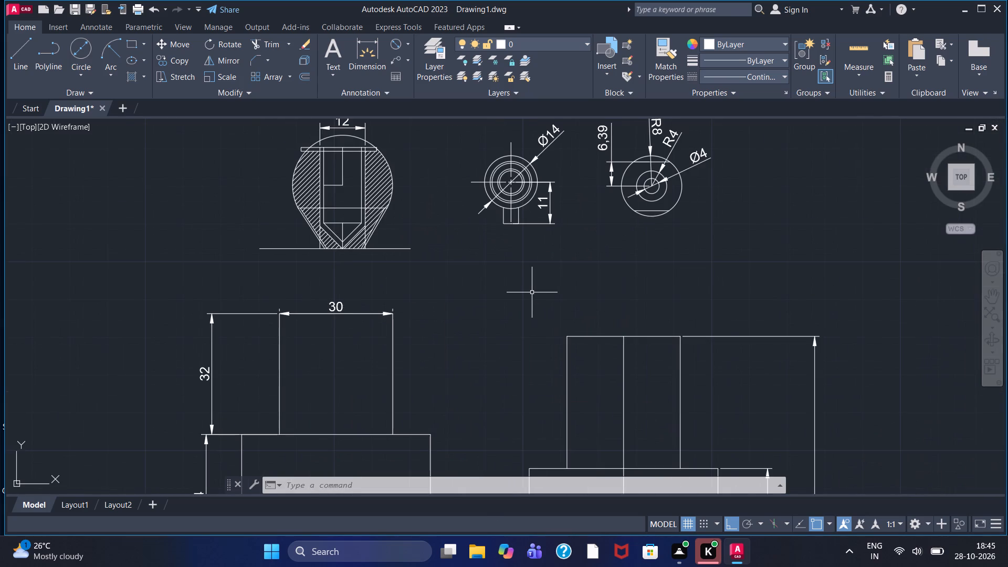
{"action": "scroll", "coordinate": [532, 292], "scroll_direction": "up", "scroll_amount": 1}
{"action": "scroll", "coordinate": [532, 292], "scroll_direction": "down", "scroll_amount": 1}
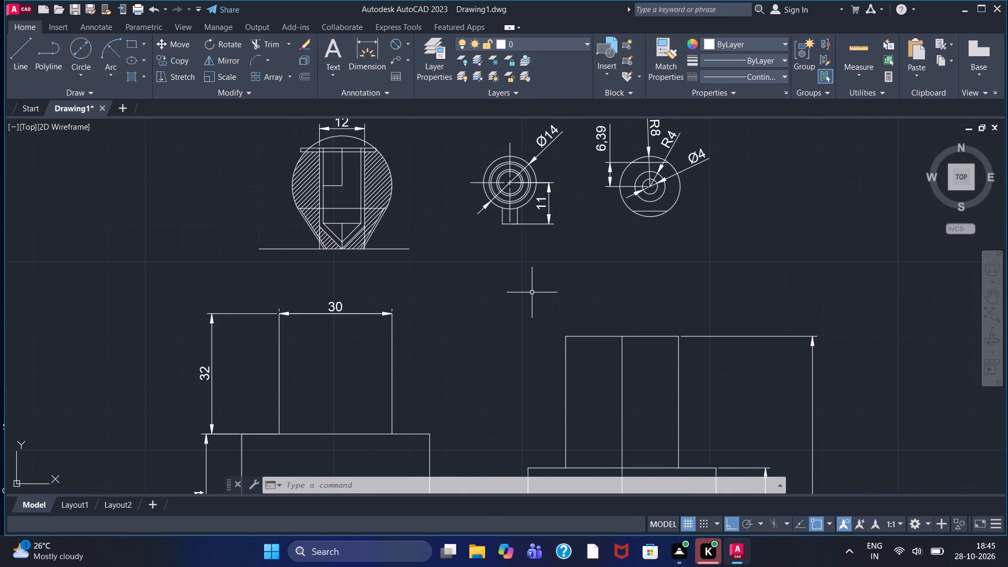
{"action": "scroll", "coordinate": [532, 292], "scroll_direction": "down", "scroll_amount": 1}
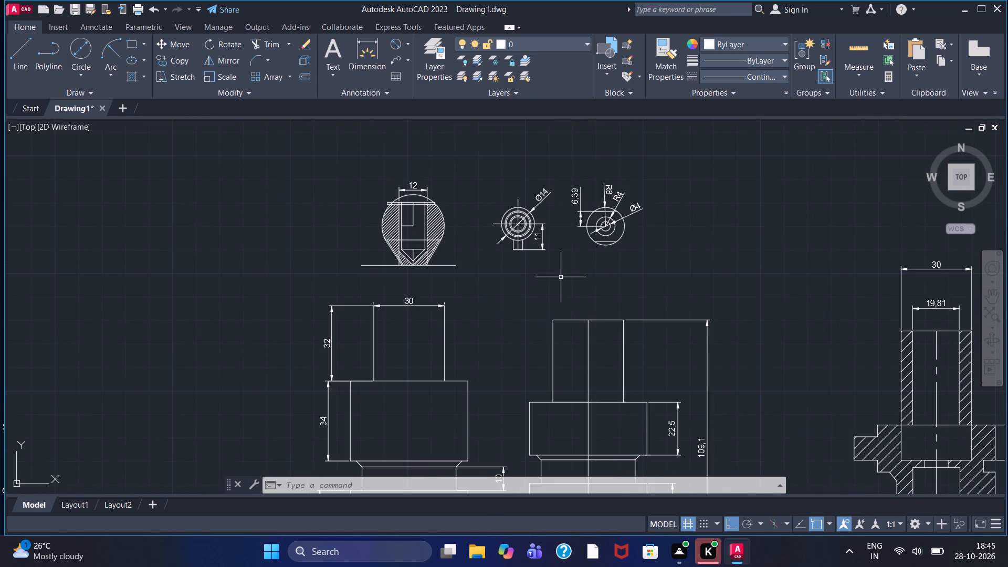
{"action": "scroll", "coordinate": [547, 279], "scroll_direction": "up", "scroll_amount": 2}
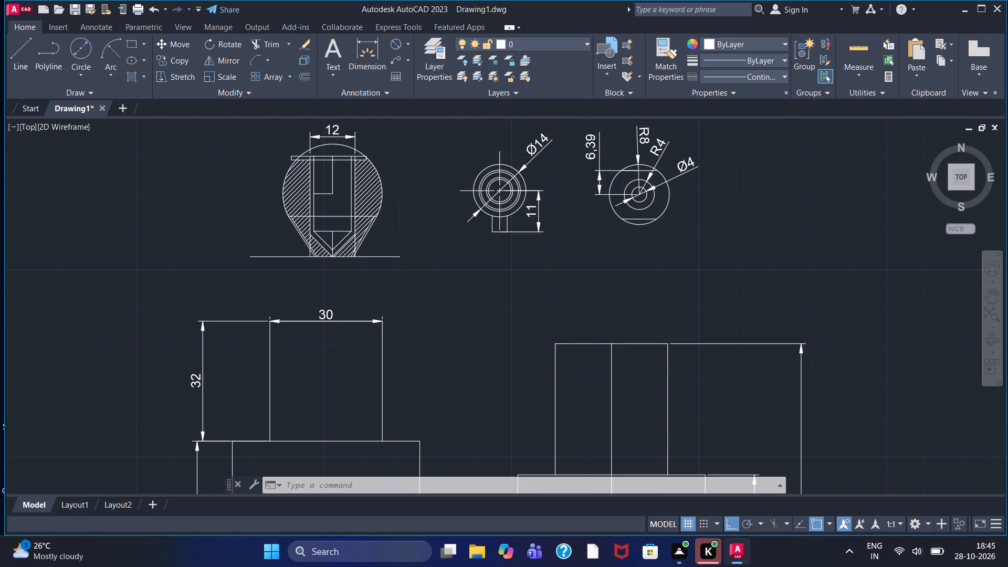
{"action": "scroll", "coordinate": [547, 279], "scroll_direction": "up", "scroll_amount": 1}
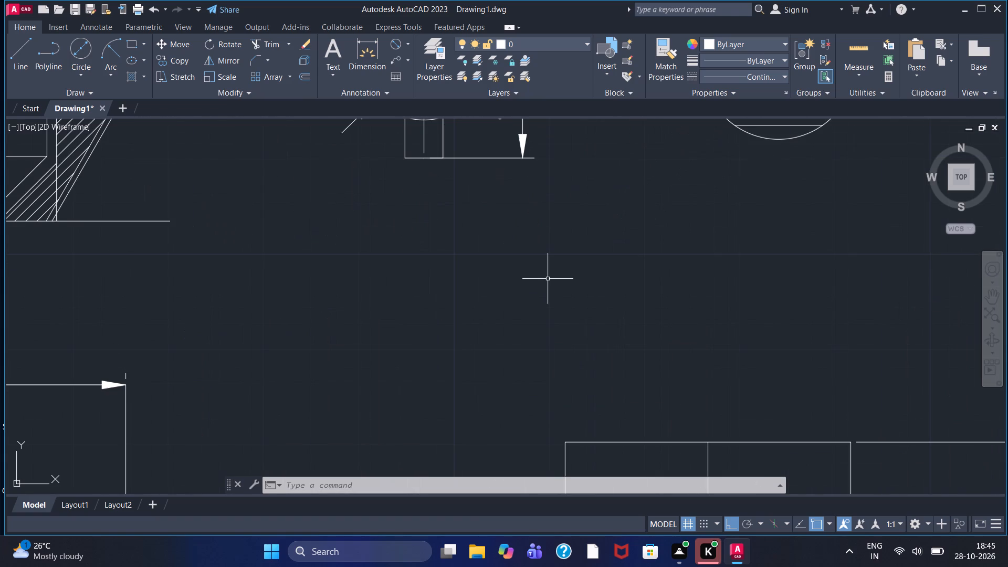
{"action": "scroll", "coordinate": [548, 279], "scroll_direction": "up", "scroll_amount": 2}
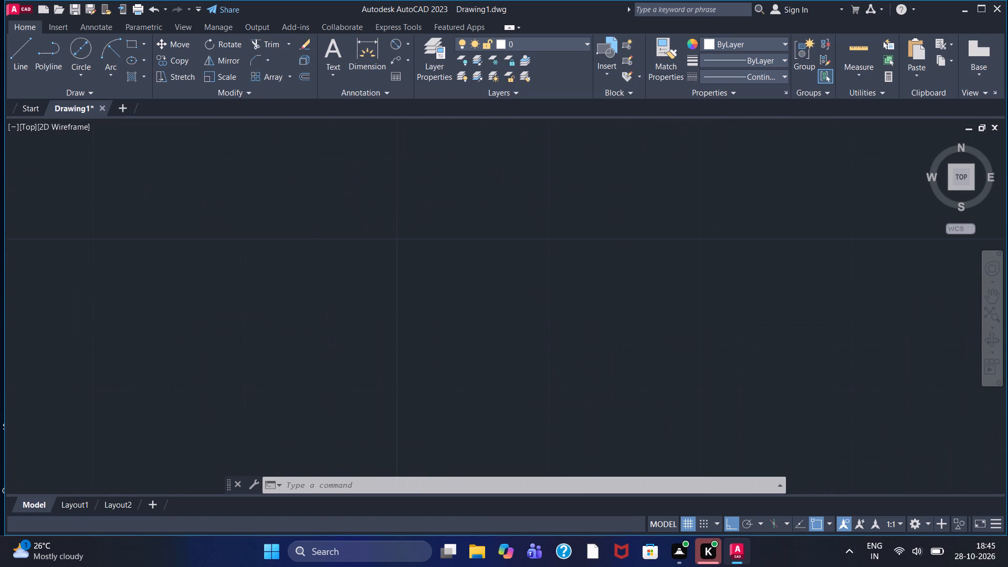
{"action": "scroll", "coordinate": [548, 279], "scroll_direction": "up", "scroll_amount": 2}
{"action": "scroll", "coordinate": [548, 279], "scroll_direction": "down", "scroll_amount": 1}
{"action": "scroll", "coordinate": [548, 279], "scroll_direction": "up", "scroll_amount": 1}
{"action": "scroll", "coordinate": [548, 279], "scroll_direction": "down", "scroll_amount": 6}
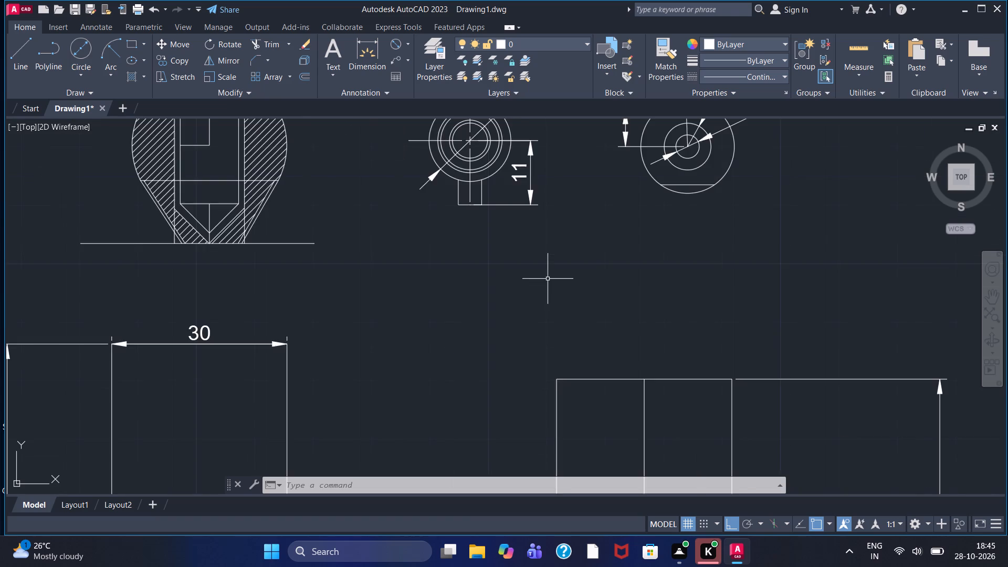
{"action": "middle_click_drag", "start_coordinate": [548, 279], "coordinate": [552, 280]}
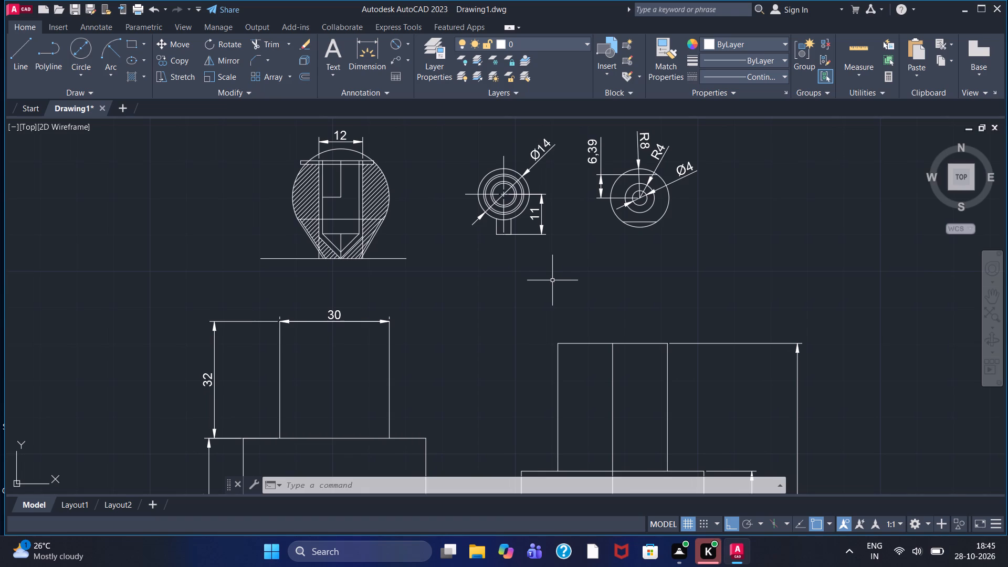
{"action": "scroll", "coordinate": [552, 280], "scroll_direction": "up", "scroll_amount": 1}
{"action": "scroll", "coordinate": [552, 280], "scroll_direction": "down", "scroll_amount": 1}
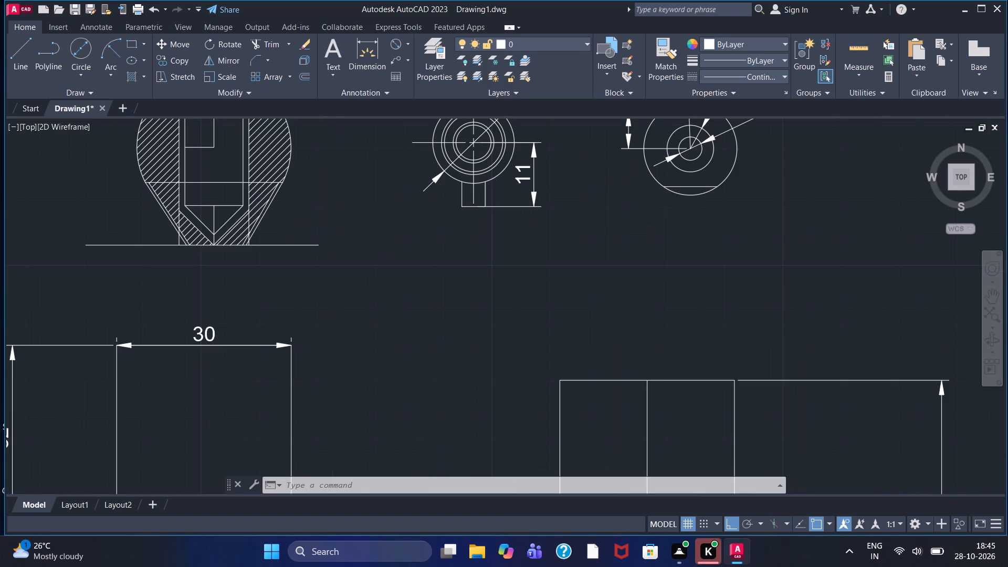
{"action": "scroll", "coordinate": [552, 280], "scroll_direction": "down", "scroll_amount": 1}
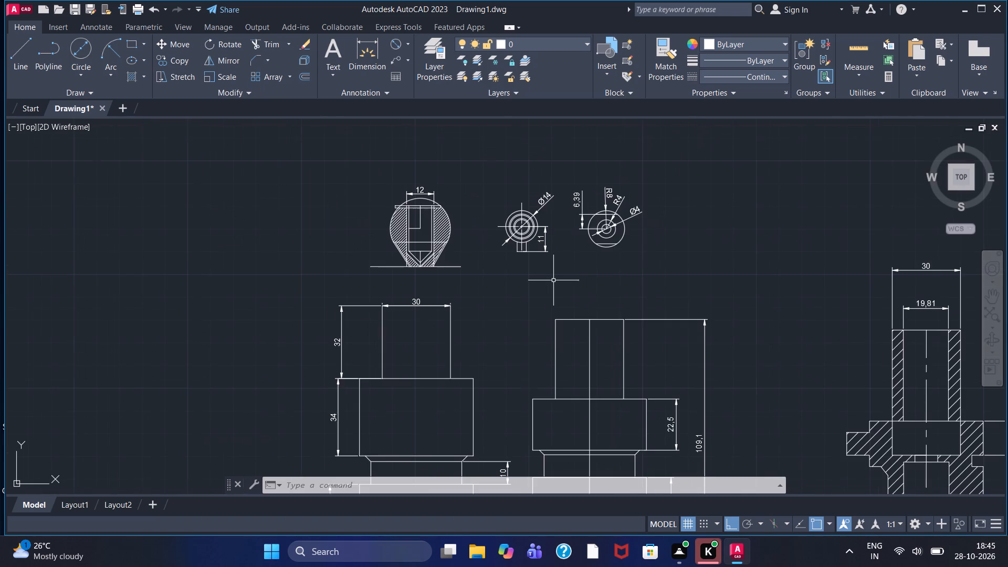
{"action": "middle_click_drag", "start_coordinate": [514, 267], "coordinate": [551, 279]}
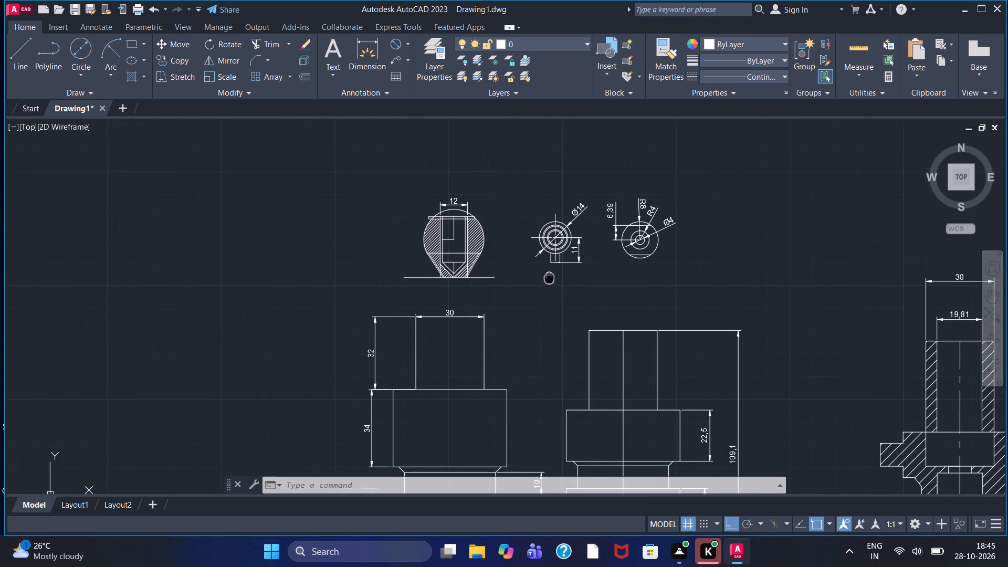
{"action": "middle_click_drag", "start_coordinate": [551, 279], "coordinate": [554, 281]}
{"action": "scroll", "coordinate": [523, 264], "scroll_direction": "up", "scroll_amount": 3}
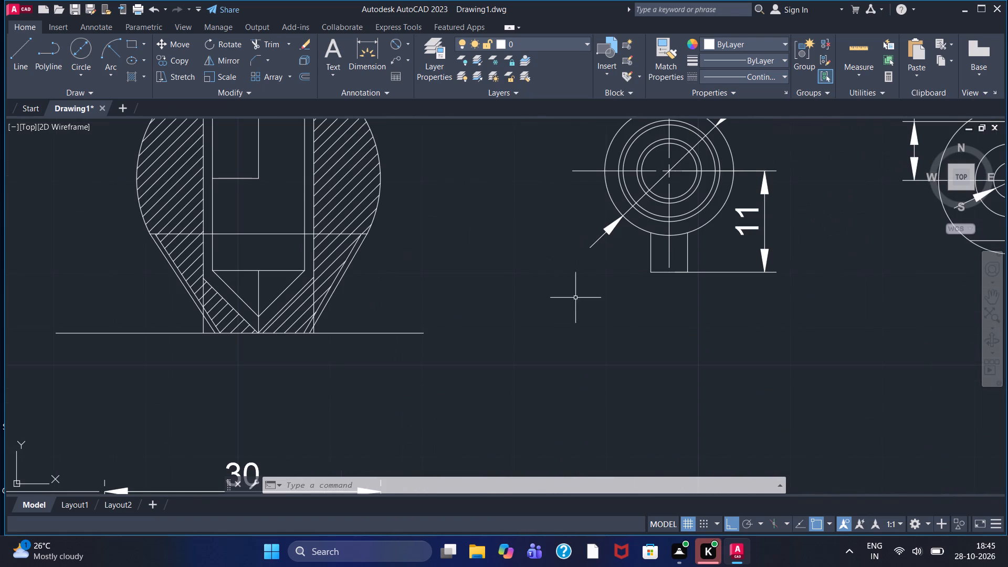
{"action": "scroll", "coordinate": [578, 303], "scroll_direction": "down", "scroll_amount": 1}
Apply a gradient fill with both colours set to 254,204,102 to the 32-high and 34-high upper sections of the stepped shaft view.
{"action": "middle_click_drag", "start_coordinate": [578, 304], "coordinate": [709, 134]}
{"action": "scroll", "coordinate": [692, 222], "scroll_direction": "down", "scroll_amount": 1}
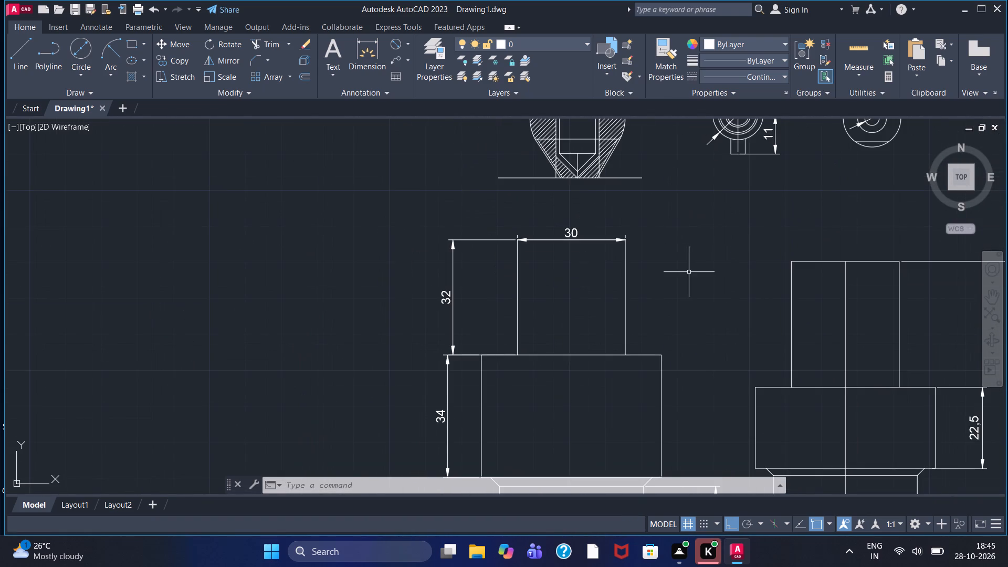
{"action": "scroll", "coordinate": [689, 272], "scroll_direction": "down", "scroll_amount": 1}
{"action": "middle_click_drag", "start_coordinate": [689, 272], "coordinate": [647, 185]}
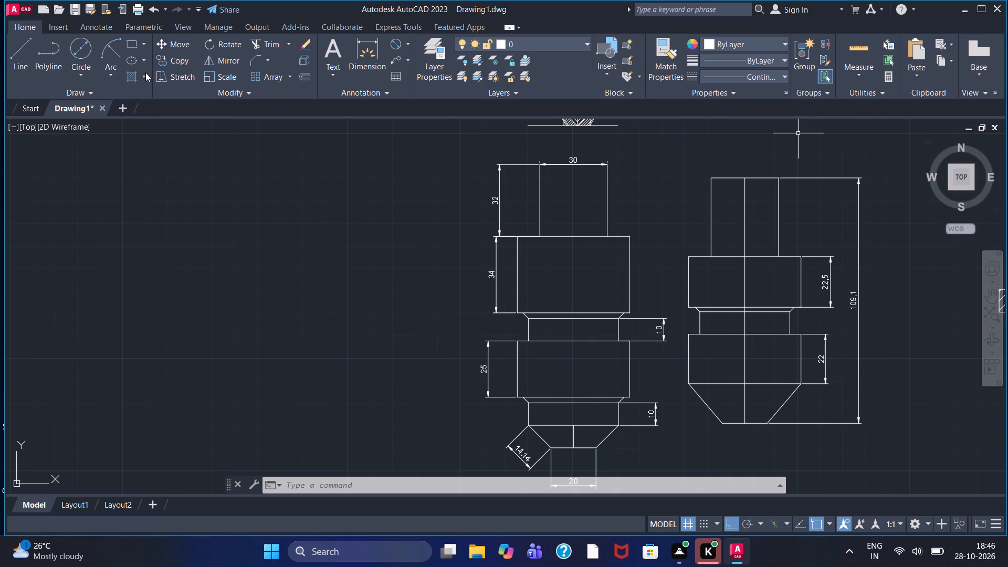
{"action": "left_click", "coordinate": [143, 72]}
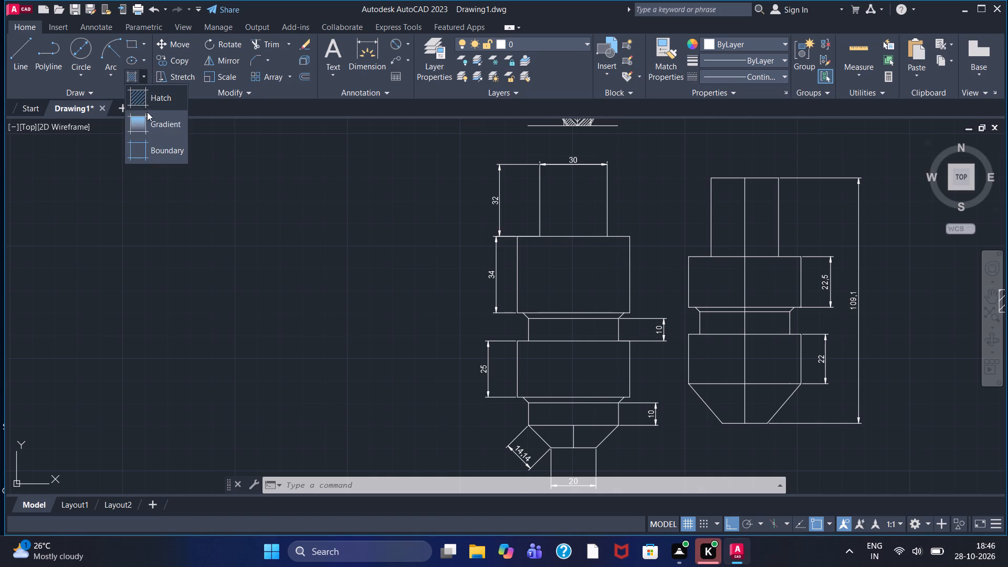
{"action": "left_click", "coordinate": [149, 117]}
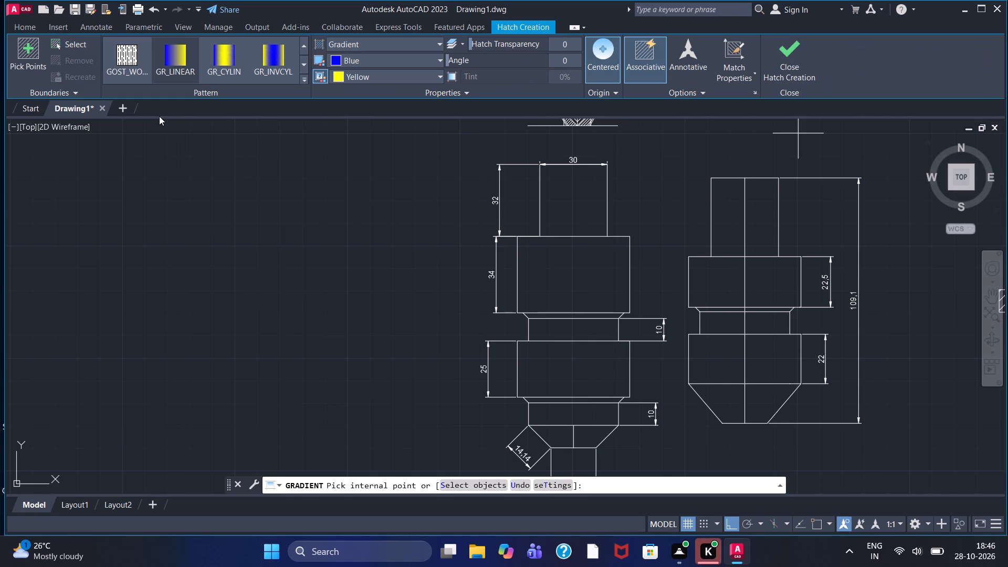
{"action": "left_click", "coordinate": [336, 59]}
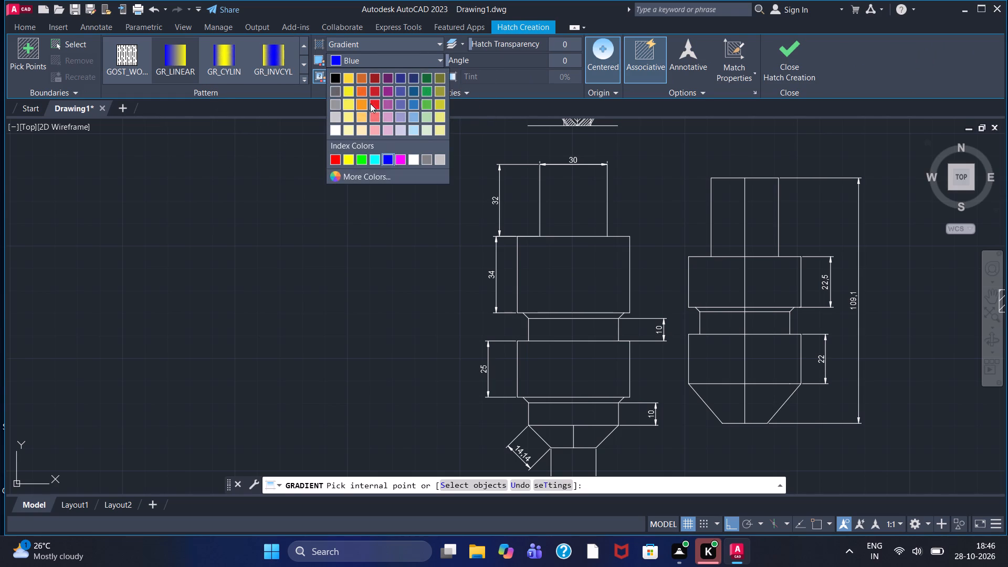
{"action": "left_click", "coordinate": [356, 117]}
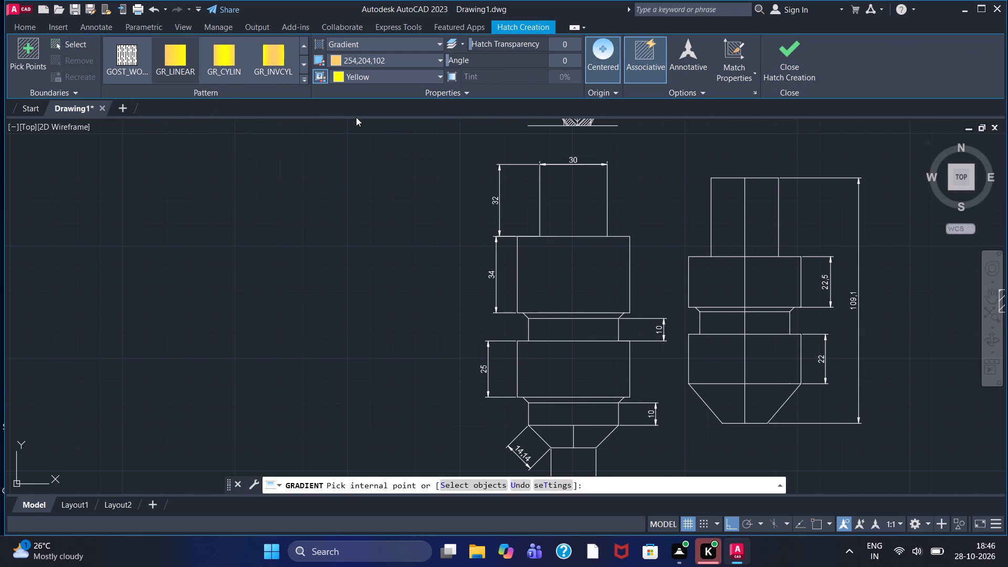
{"action": "left_click", "coordinate": [339, 76]}
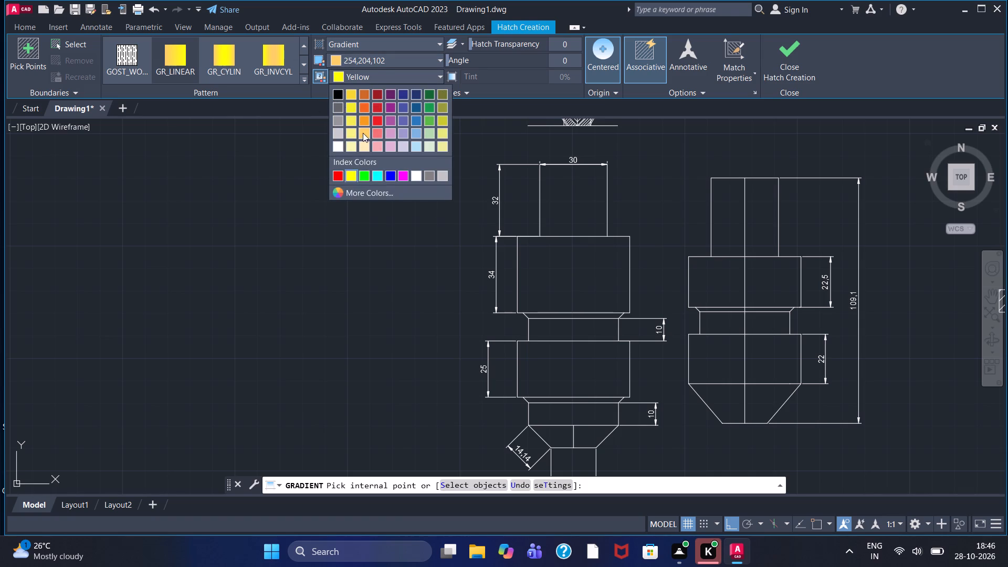
{"action": "left_click", "coordinate": [363, 133]}
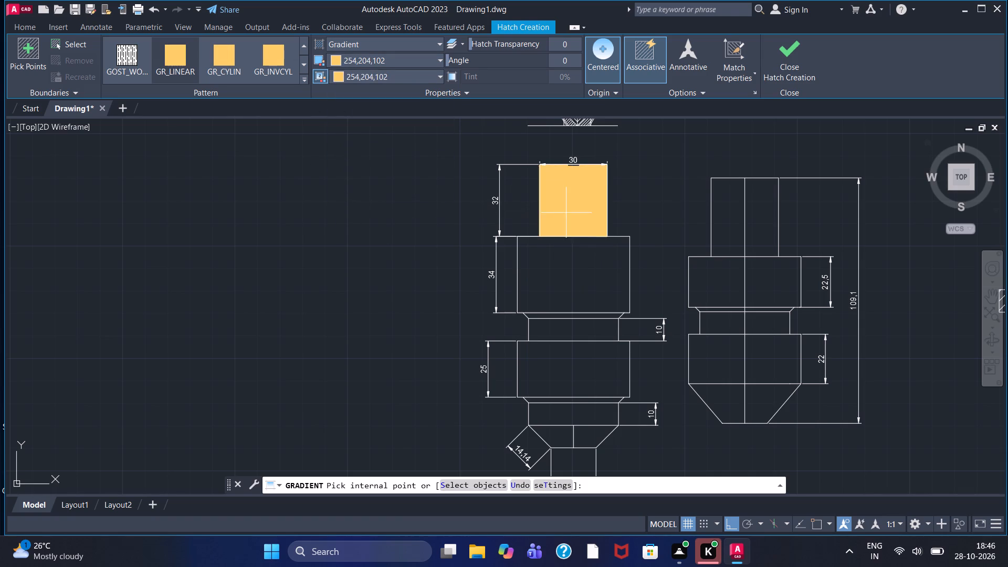
{"action": "double_click", "coordinate": [566, 213]}
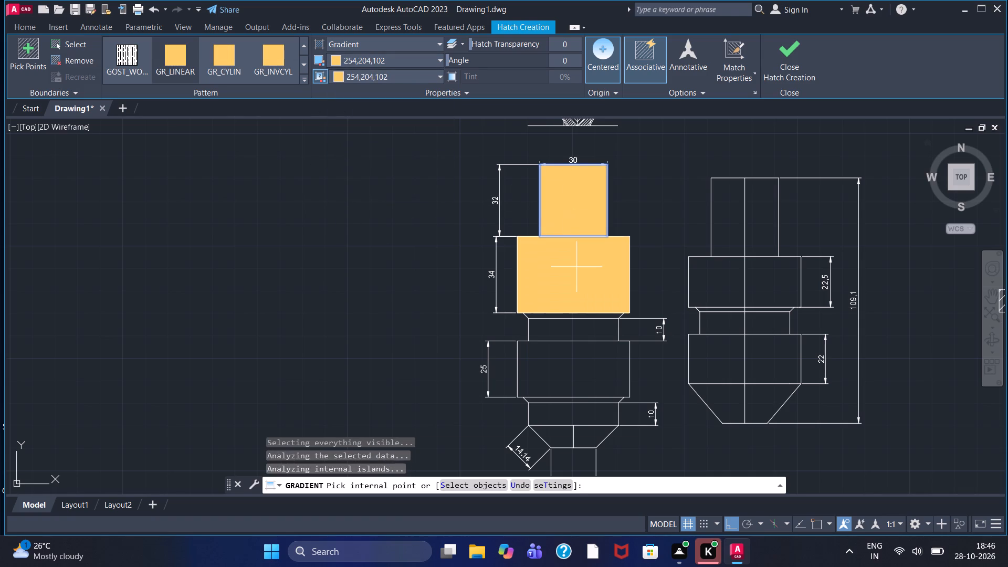
{"action": "left_click", "coordinate": [576, 267]}
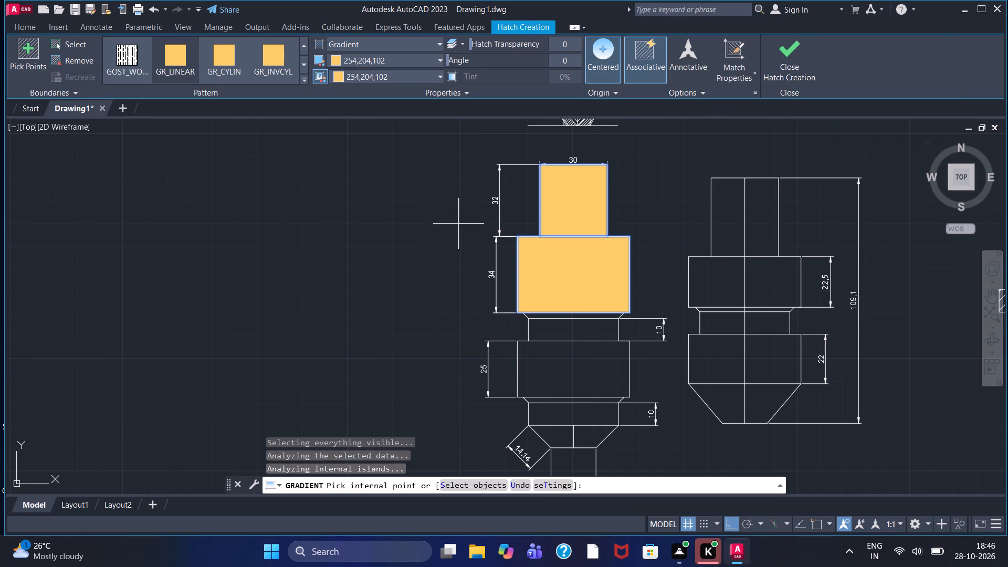
Fill both halves of the tapered section at the shaft's lower end with the same gradient and finish the hatch.
{"action": "middle_click_drag", "start_coordinate": [436, 229], "coordinate": [430, 128]}
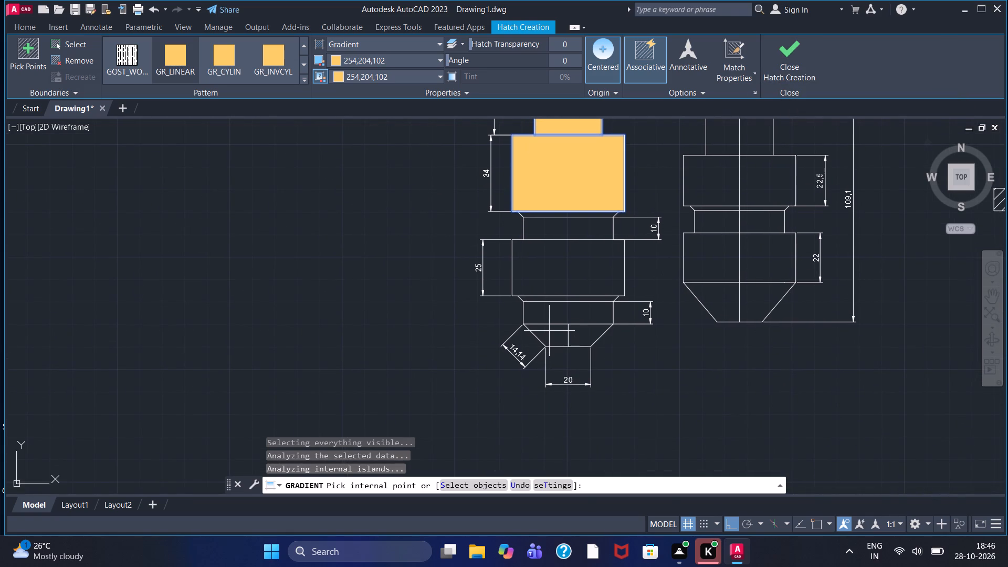
{"action": "left_click", "coordinate": [549, 331]}
{"action": "left_click", "coordinate": [581, 332]}
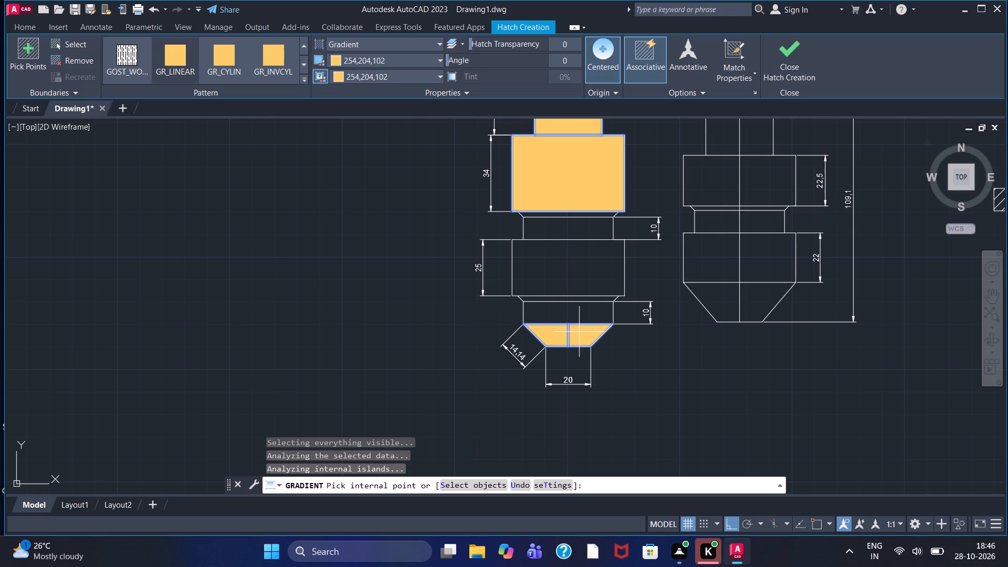
{"action": "left_click", "coordinate": [786, 54]}
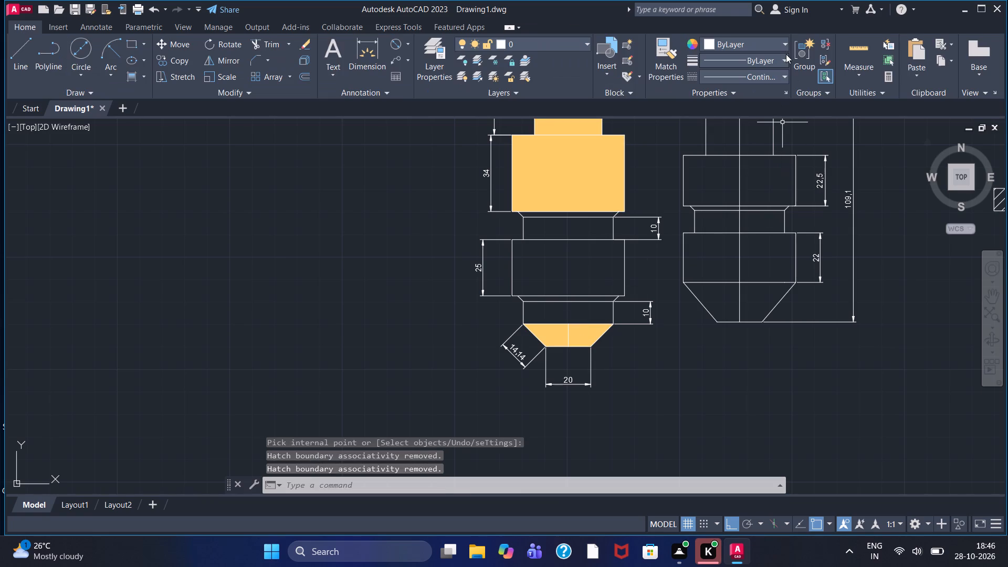
Apply a gradient fill with both colours set to 248,153,30 to the thin chamfer strip below the shaft's 34-high section.
{"action": "scroll", "coordinate": [550, 246], "scroll_direction": "down", "scroll_amount": 1}
{"action": "middle_click_drag", "start_coordinate": [547, 245], "coordinate": [391, 271]}
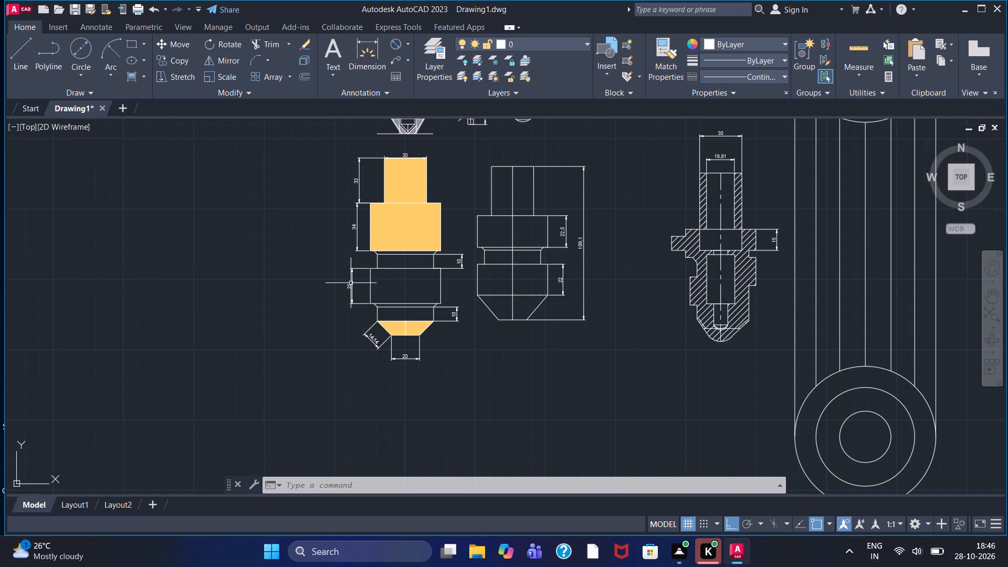
{"action": "scroll", "coordinate": [319, 279], "scroll_direction": "up", "scroll_amount": 1}
{"action": "scroll", "coordinate": [319, 279], "scroll_direction": "down", "scroll_amount": 1}
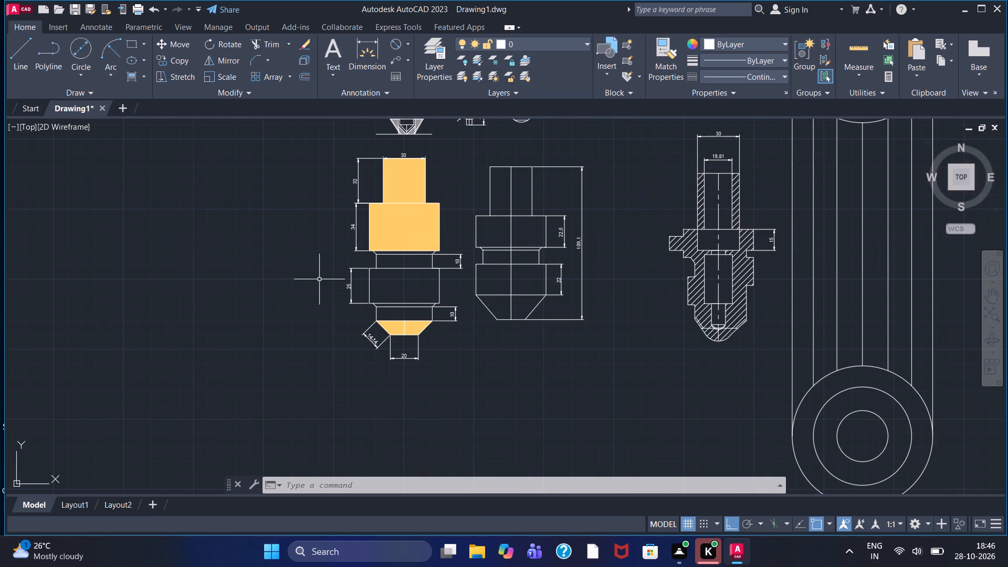
{"action": "left_click", "coordinate": [134, 76]}
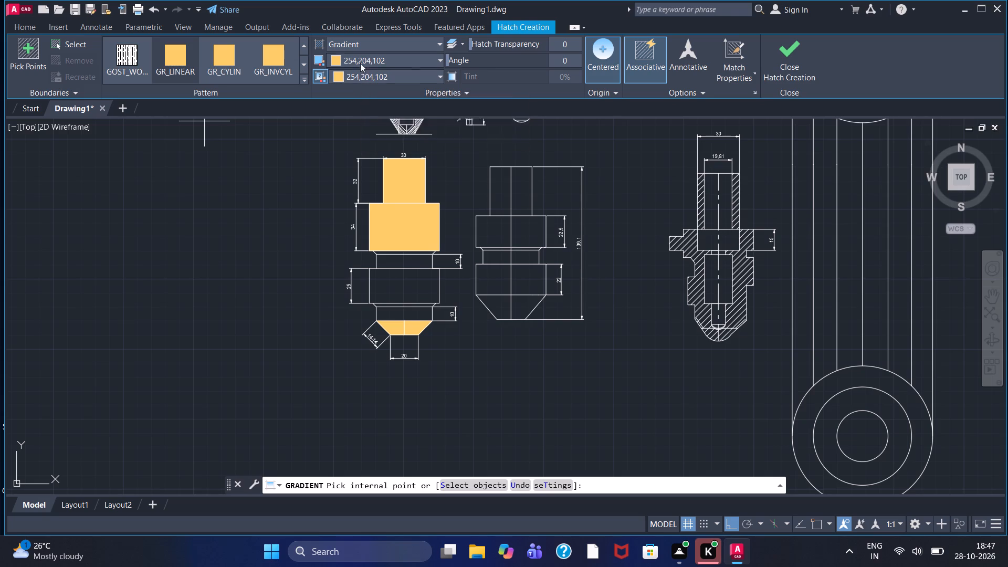
{"action": "left_click", "coordinate": [333, 61]}
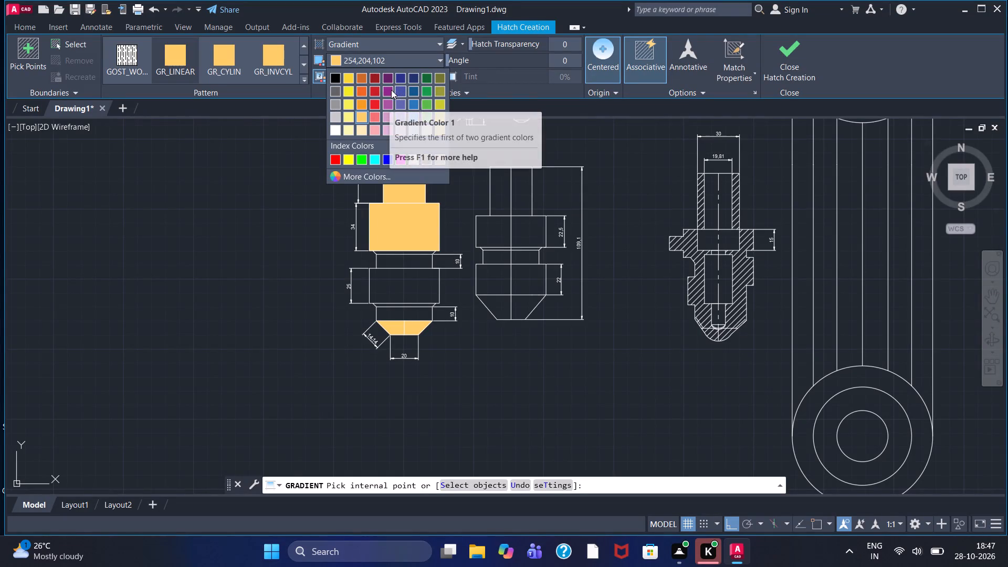
{"action": "double_click", "coordinate": [363, 100]}
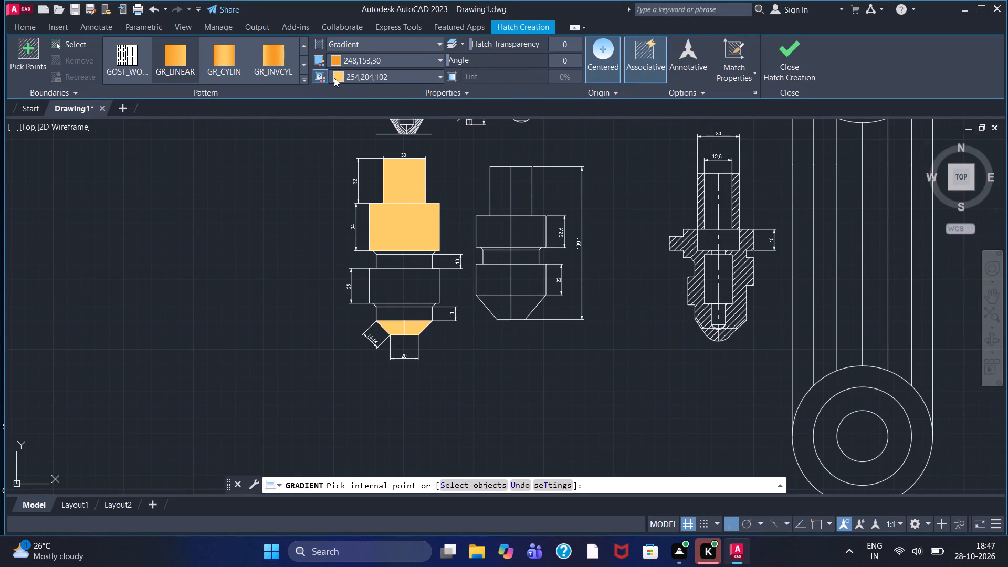
{"action": "left_click", "coordinate": [334, 78]}
{"action": "left_click", "coordinate": [361, 120]}
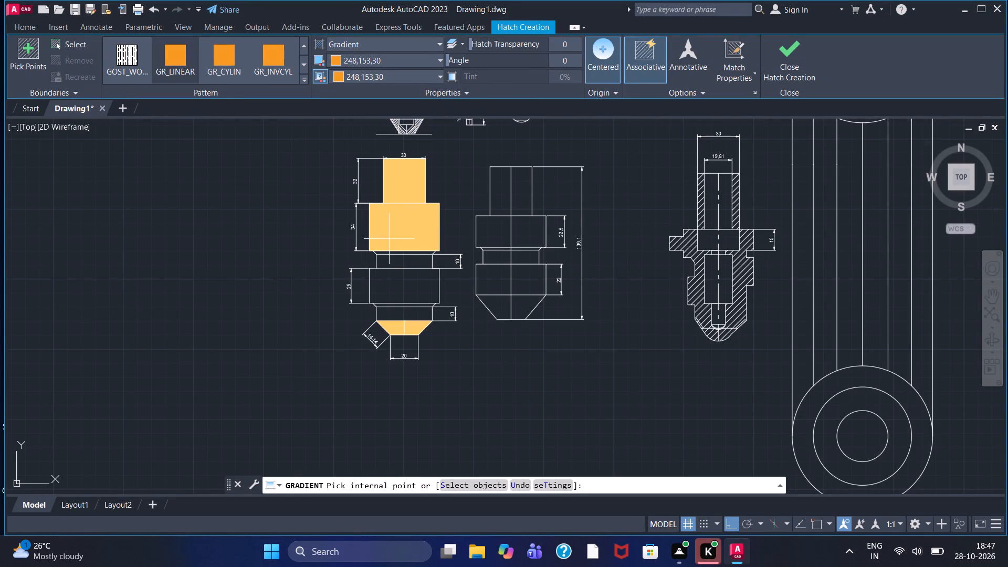
{"action": "double_click", "coordinate": [395, 252]}
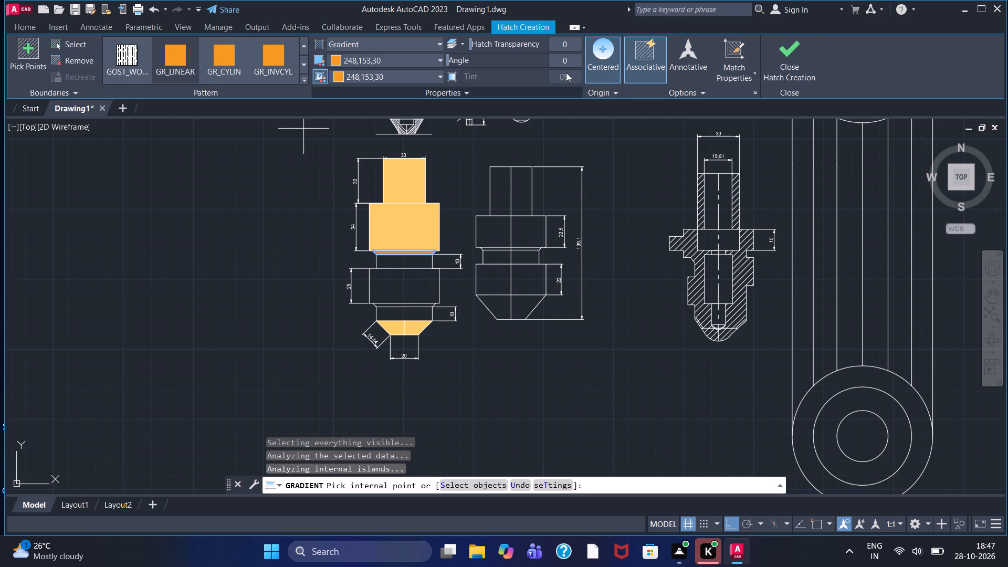
{"action": "left_click", "coordinate": [769, 56]}
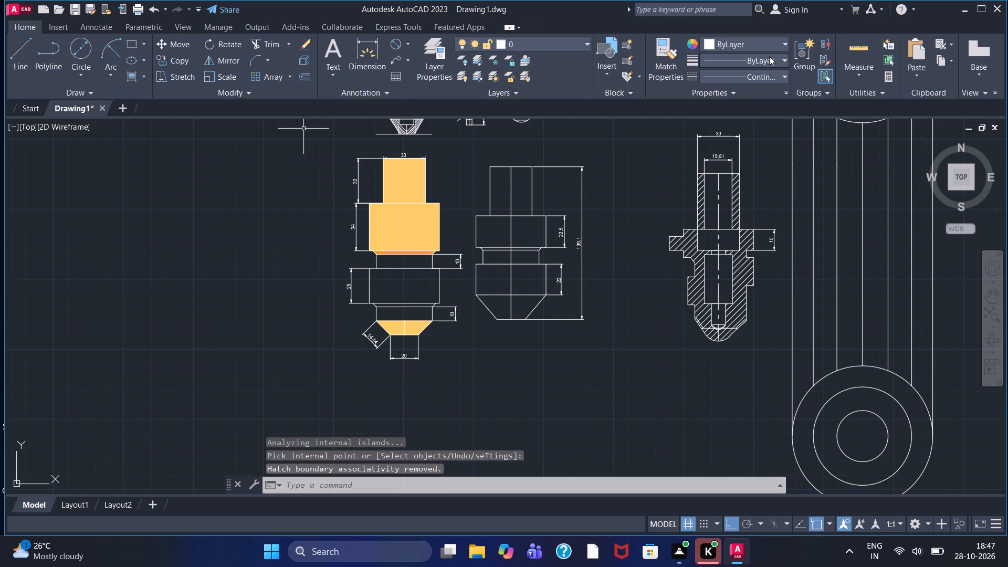
Fill the upper 10-high neck of the shaft with a gradient using 99,100,102 for both colours.
{"action": "left_click", "coordinate": [130, 73]}
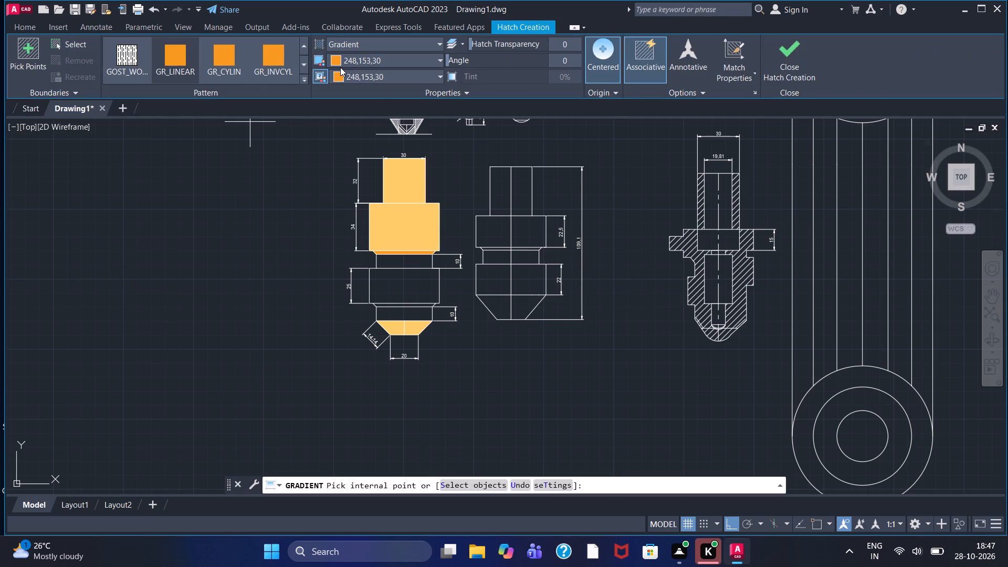
{"action": "left_click", "coordinate": [337, 58]}
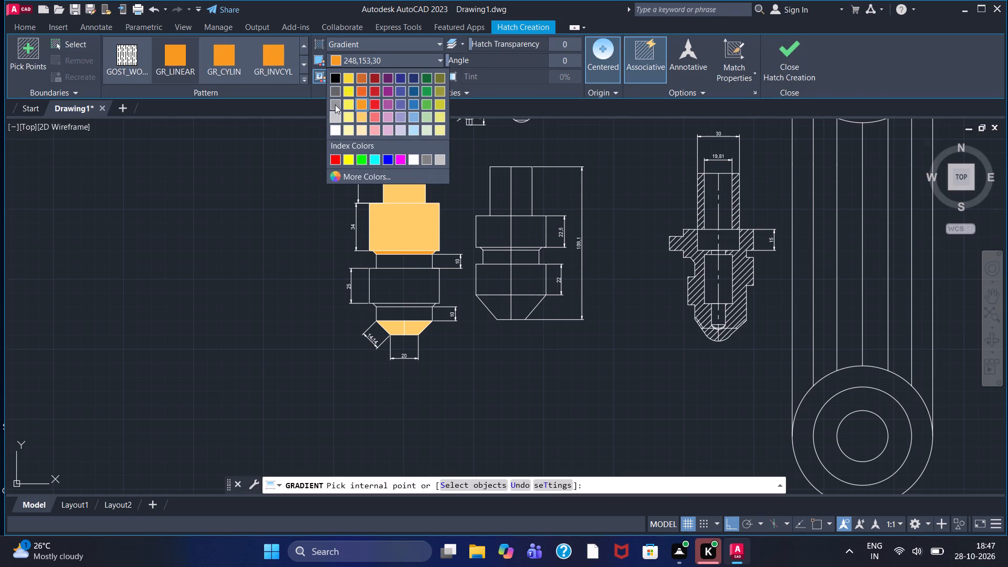
{"action": "left_click", "coordinate": [335, 92]}
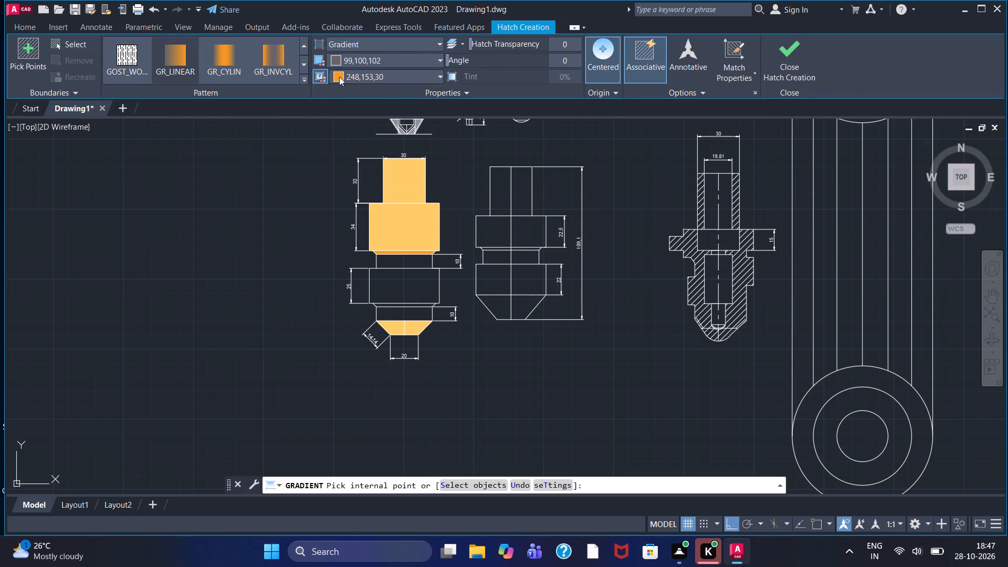
{"action": "left_click", "coordinate": [339, 77]}
{"action": "left_click", "coordinate": [340, 105]}
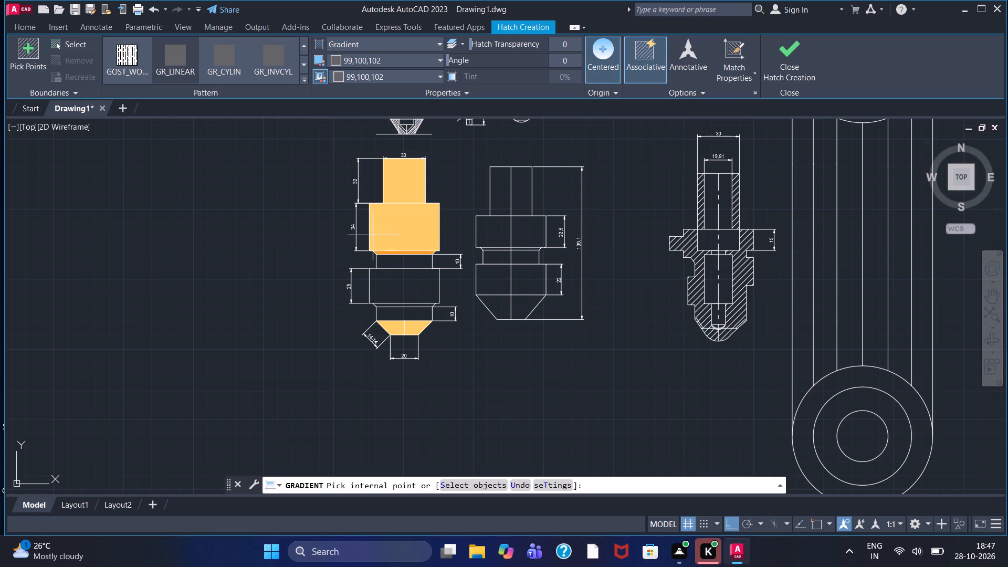
{"action": "left_click", "coordinate": [390, 262]}
{"action": "middle_click_drag", "start_coordinate": [381, 258], "coordinate": [360, 220]}
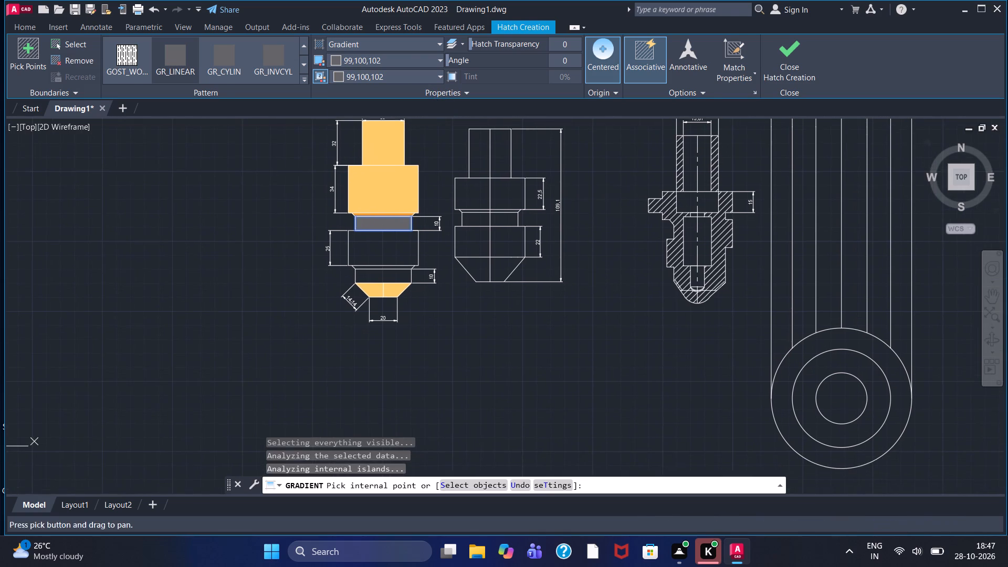
{"action": "scroll", "coordinate": [360, 218], "scroll_direction": "up", "scroll_amount": 1}
{"action": "left_click", "coordinate": [783, 66]}
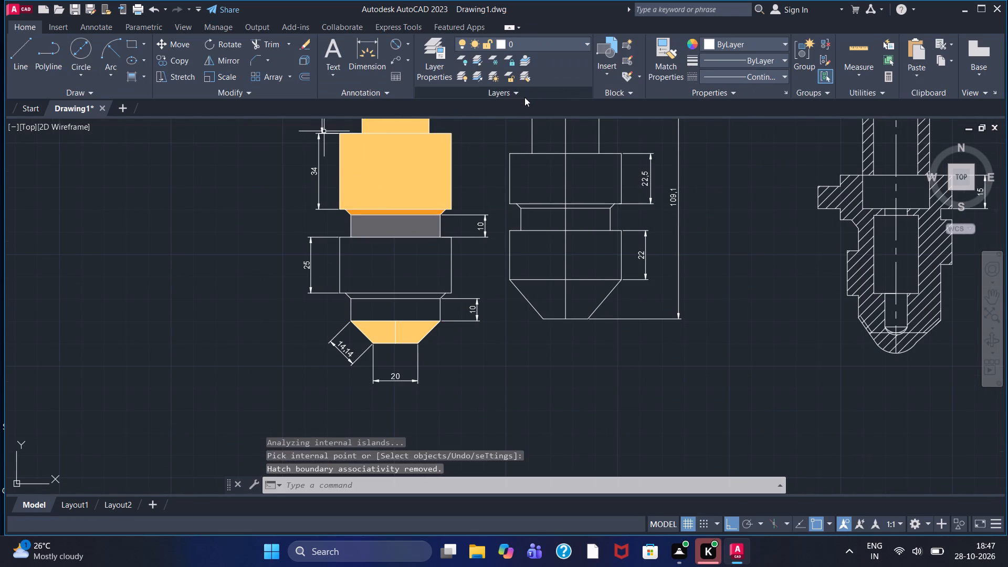
Fill the shaft's 25-high section with a gradient using 100,33,101 for both colours.
{"action": "left_click", "coordinate": [127, 76]}
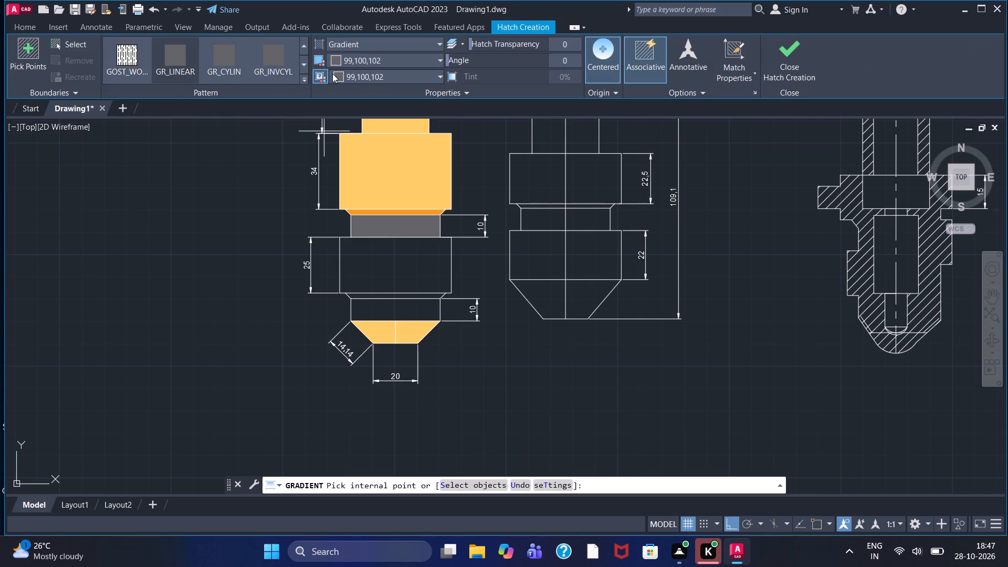
{"action": "left_click", "coordinate": [337, 59]}
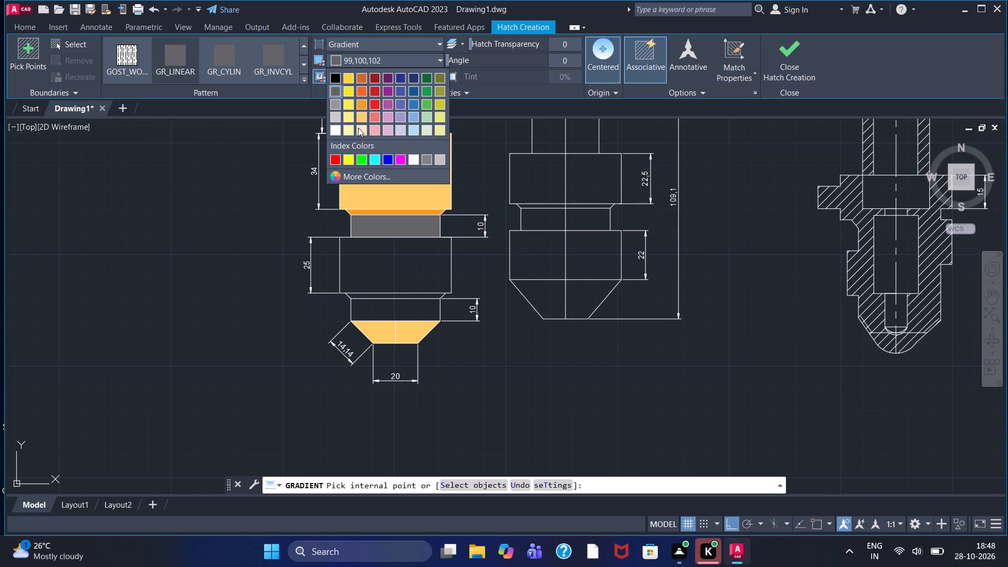
{"action": "left_click", "coordinate": [385, 80]}
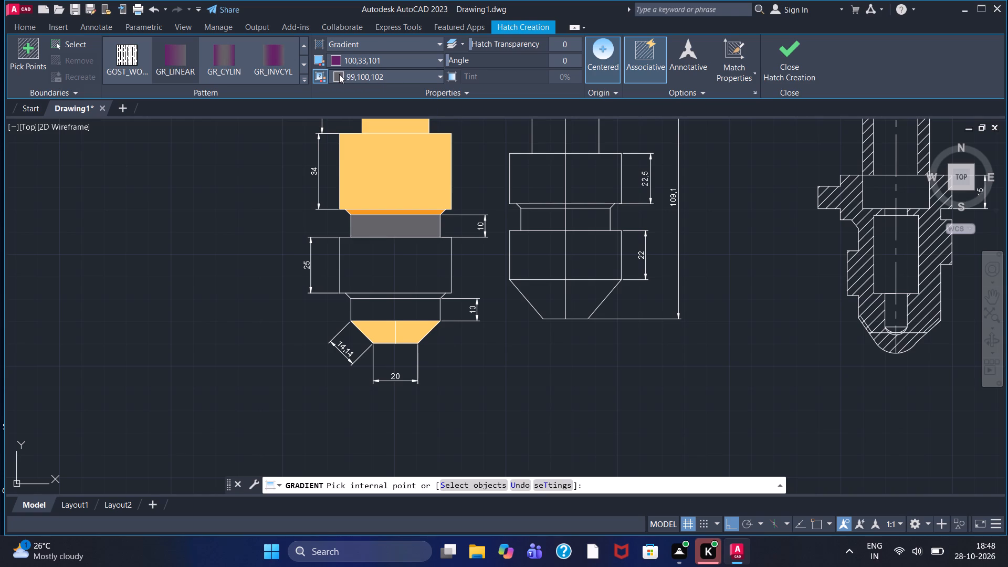
{"action": "left_click", "coordinate": [339, 74]}
{"action": "left_click", "coordinate": [390, 93]}
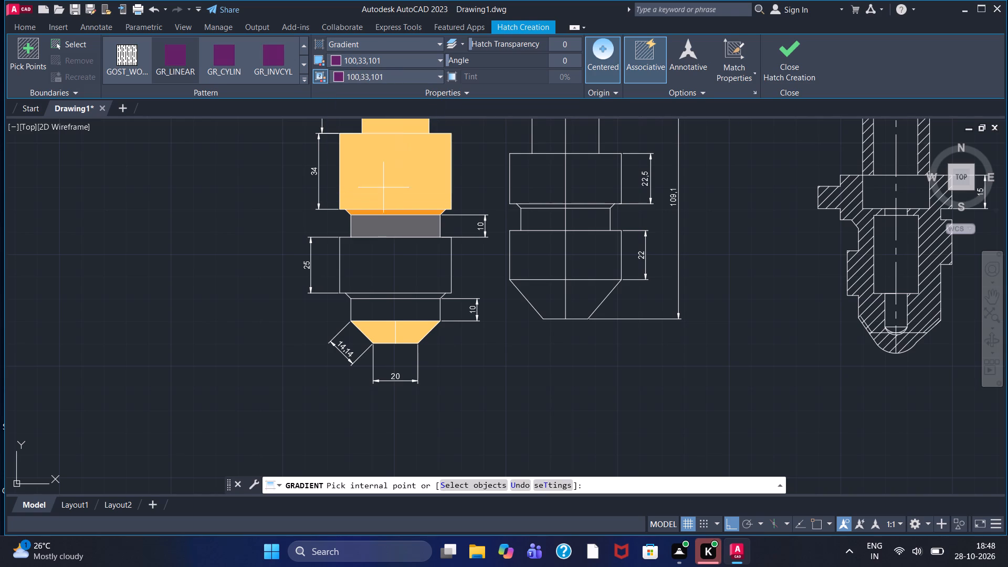
{"action": "left_click", "coordinate": [376, 264]}
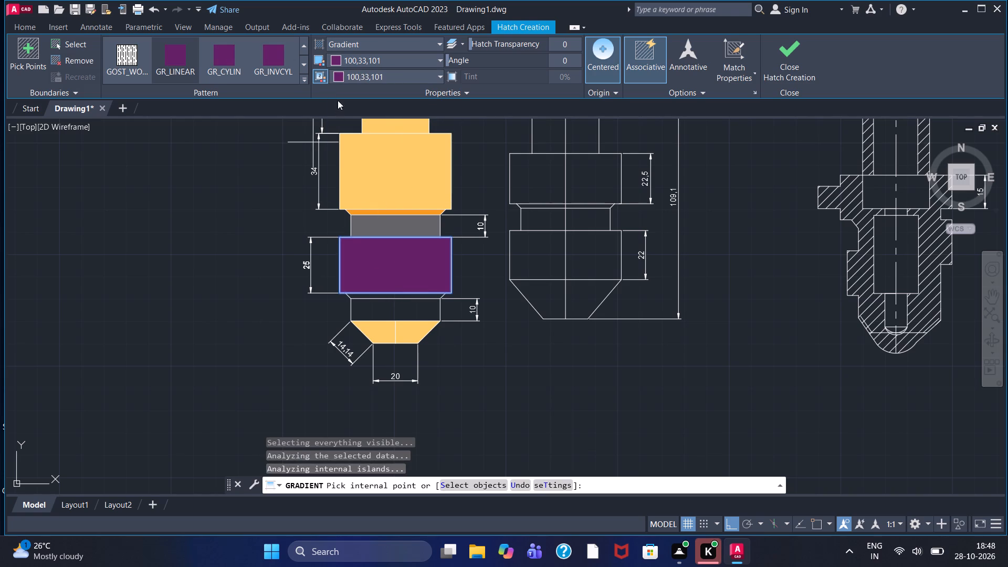
{"action": "left_click", "coordinate": [791, 57]}
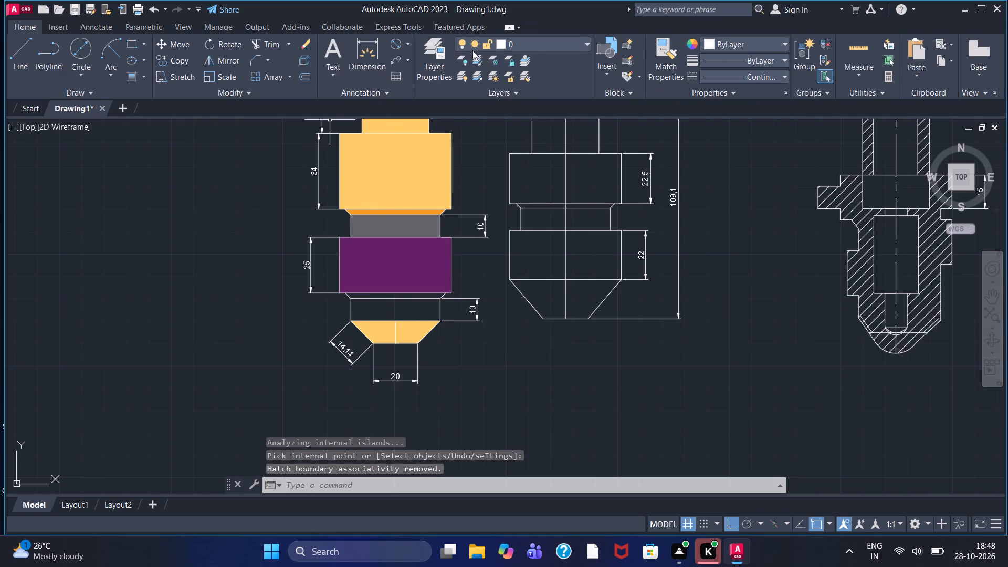
Apply a gradient fill with both colours set to 255,255,255 to the thin chamfer strip below the 25-high section.
{"action": "left_click", "coordinate": [128, 77]}
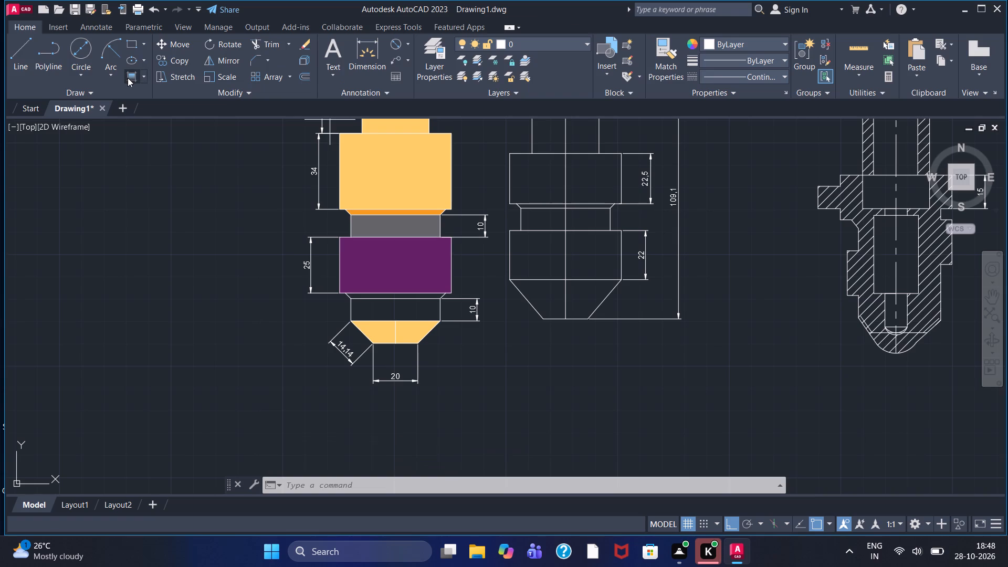
{"action": "left_click", "coordinate": [338, 58]}
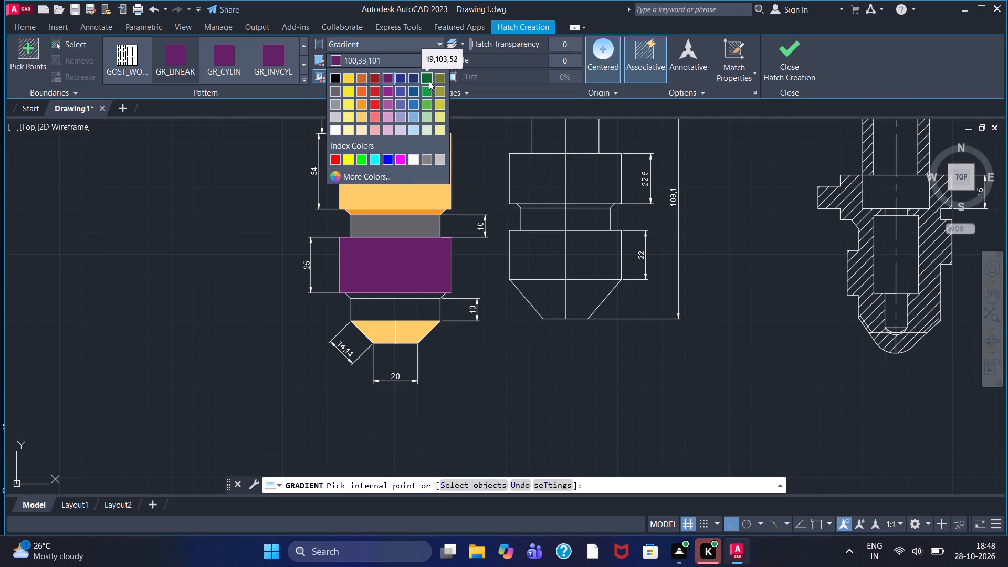
{"action": "left_click", "coordinate": [336, 131]}
{"action": "left_click", "coordinate": [339, 78]}
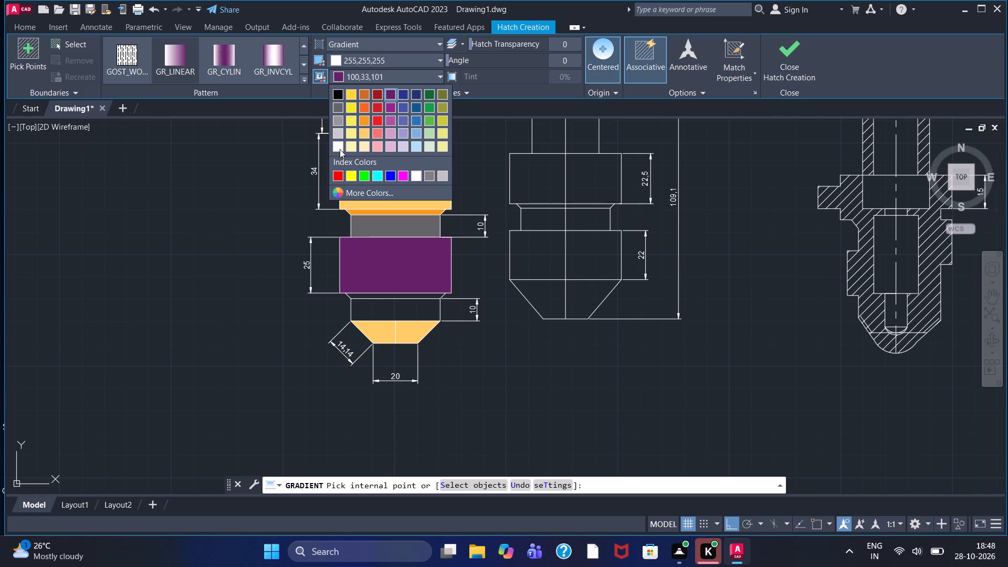
{"action": "left_click", "coordinate": [340, 149]}
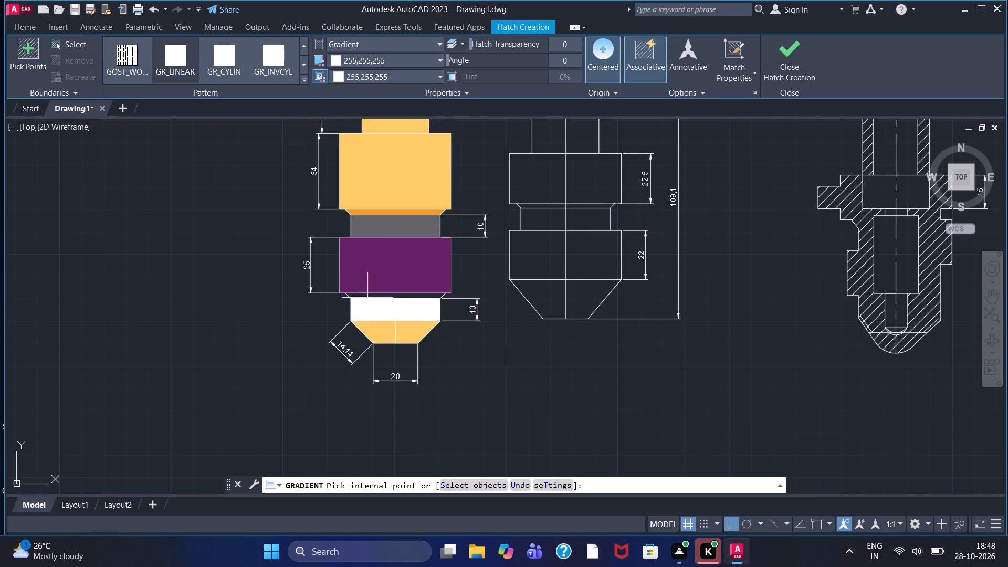
{"action": "left_click", "coordinate": [370, 297]}
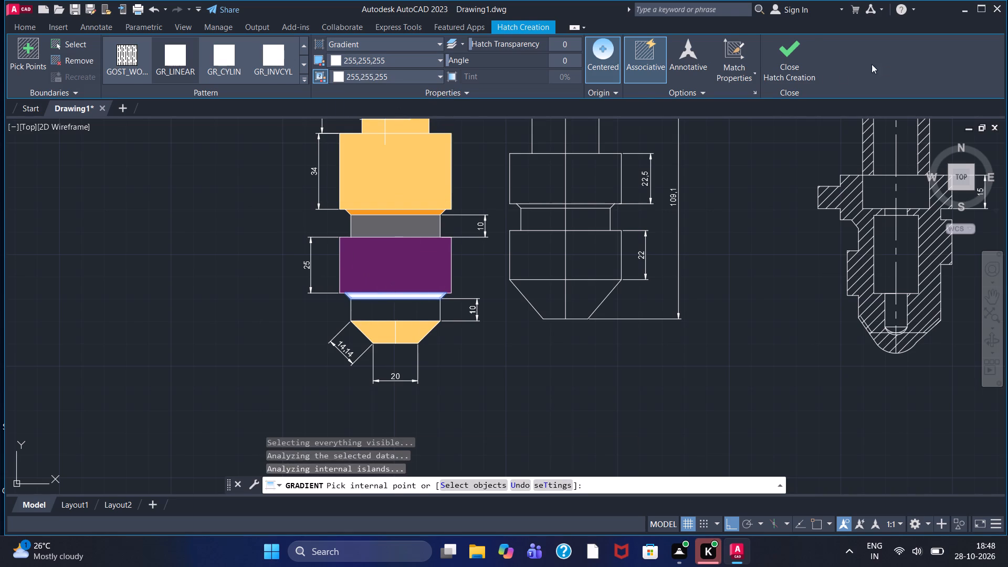
{"action": "left_click", "coordinate": [797, 52]}
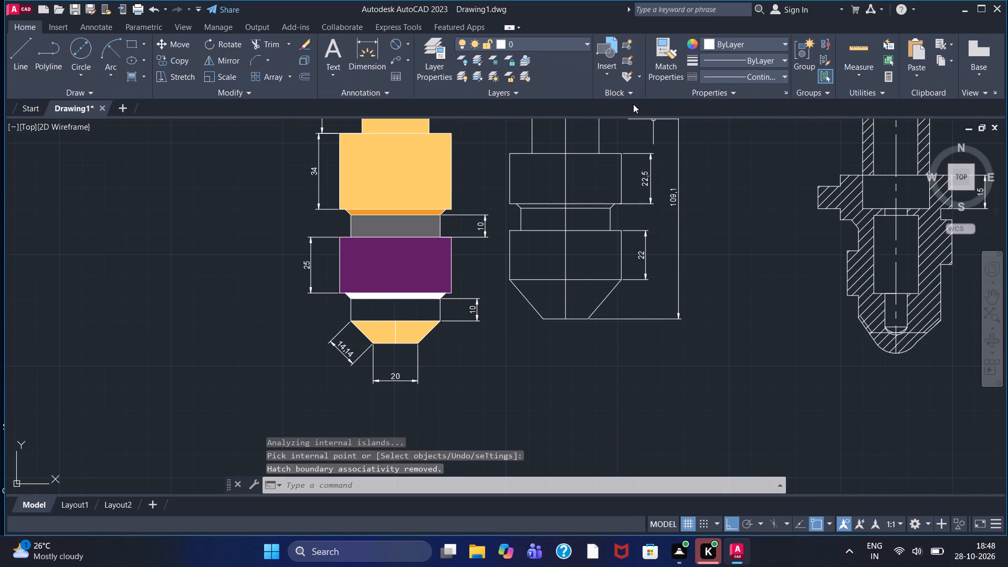
Fill the lower 10-high neck above the tapered end with a gradient using 19,103,52 for both colours.
{"action": "left_click", "coordinate": [132, 72]}
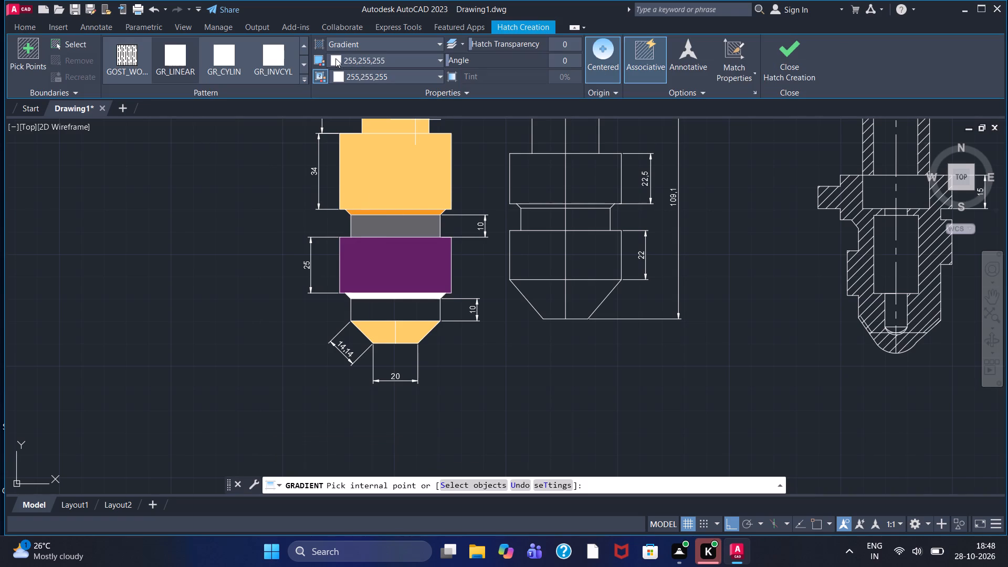
{"action": "left_click", "coordinate": [335, 58]}
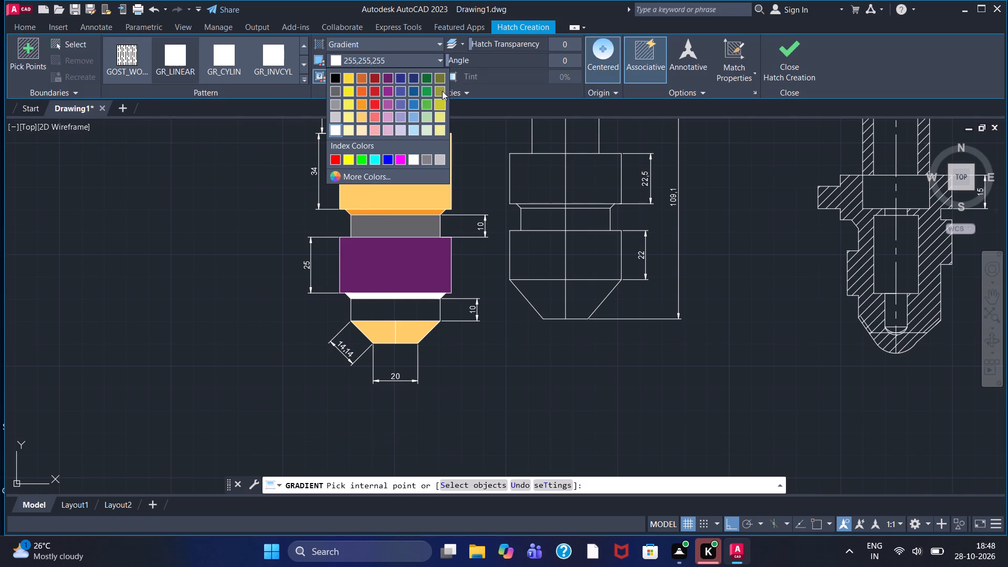
{"action": "left_click", "coordinate": [428, 80]}
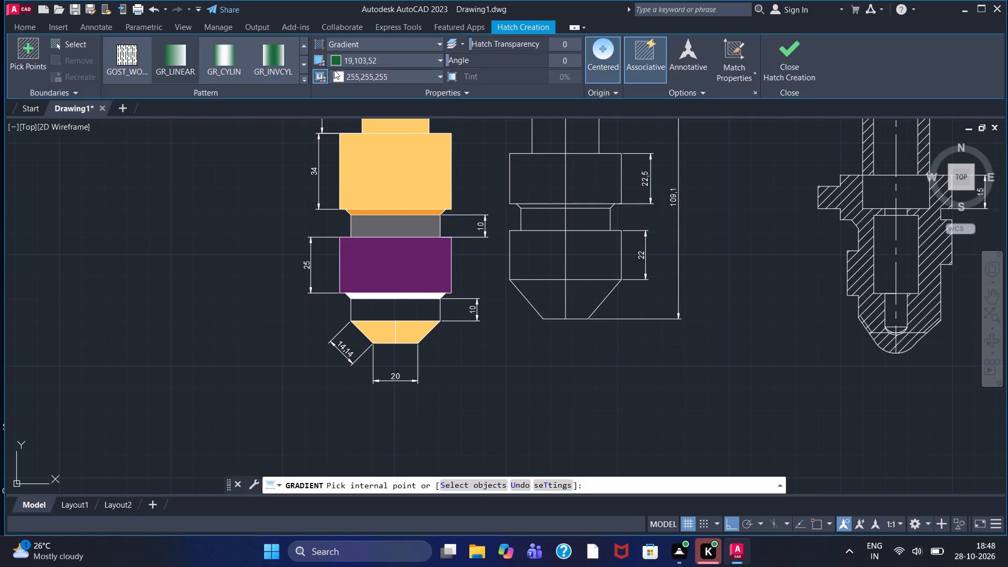
{"action": "left_click", "coordinate": [337, 75]}
{"action": "left_click", "coordinate": [426, 93]}
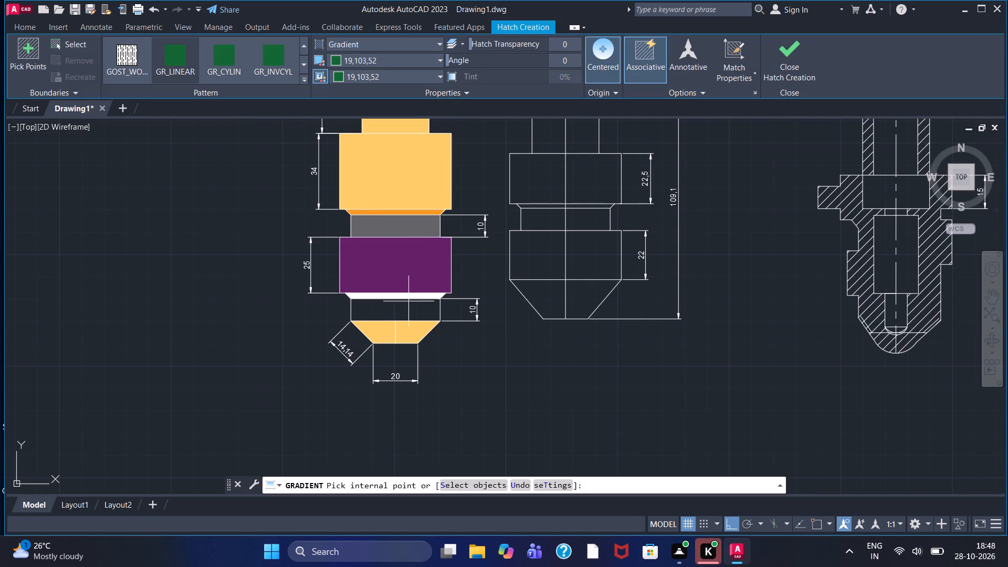
{"action": "left_click", "coordinate": [408, 307]}
{"action": "left_click", "coordinate": [787, 79]}
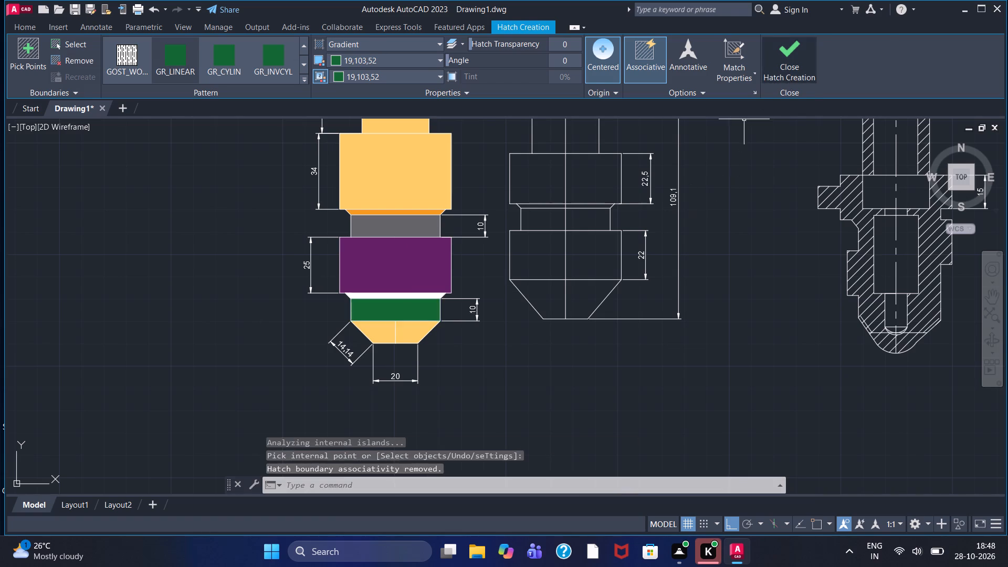
Fill both halves of the top section of the 109,1-high shaft with a gradient from 100,33,101 to 255,255,255.
{"action": "scroll", "coordinate": [672, 197], "scroll_direction": "down", "scroll_amount": 1}
{"action": "middle_click_drag", "start_coordinate": [672, 197], "coordinate": [429, 292]}
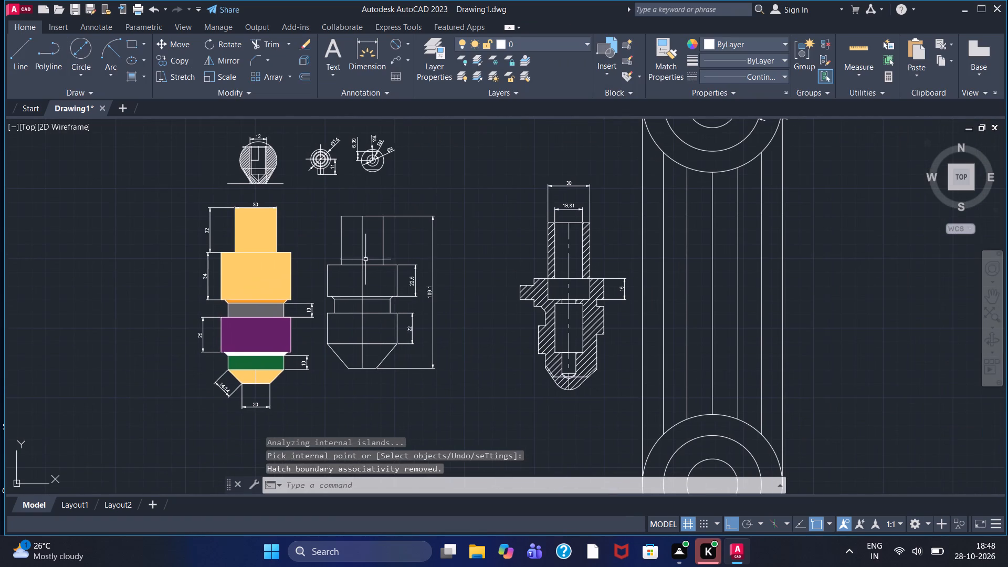
{"action": "scroll", "coordinate": [364, 258], "scroll_direction": "up", "scroll_amount": 1}
{"action": "scroll", "coordinate": [375, 259], "scroll_direction": "down", "scroll_amount": 1}
{"action": "middle_click_drag", "start_coordinate": [375, 259], "coordinate": [382, 232]}
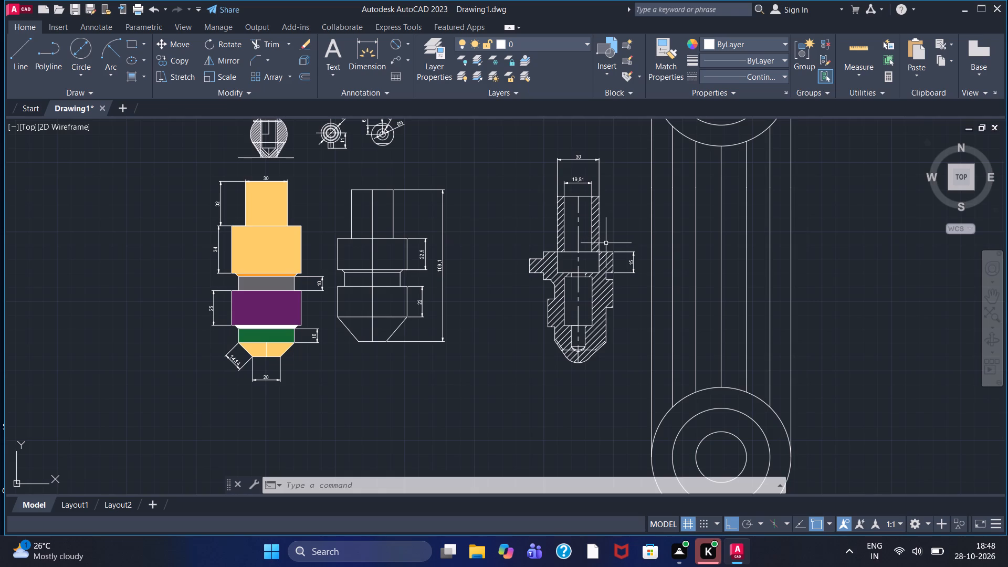
{"action": "scroll", "coordinate": [319, 209], "scroll_direction": "up", "scroll_amount": 1}
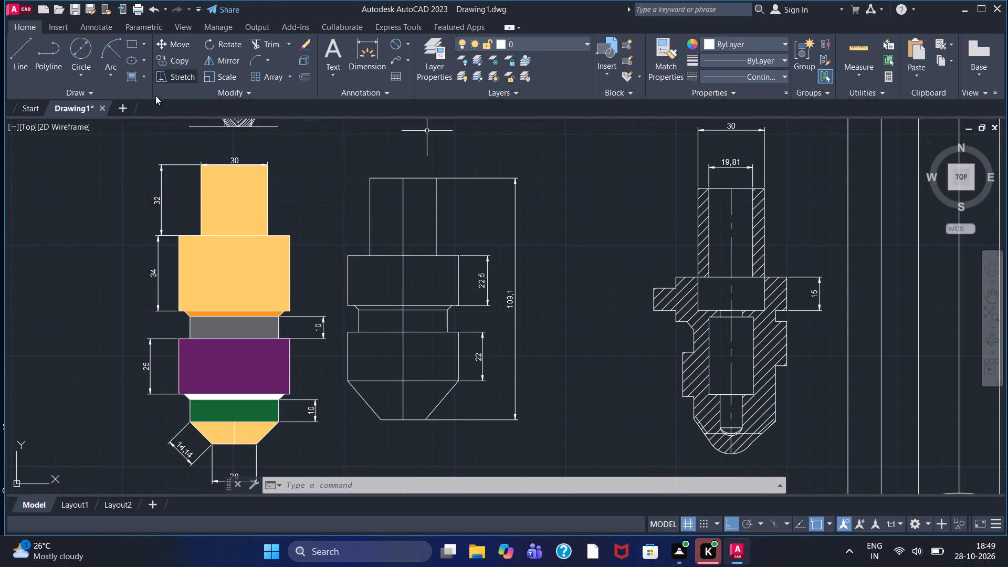
{"action": "left_click", "coordinate": [133, 78]}
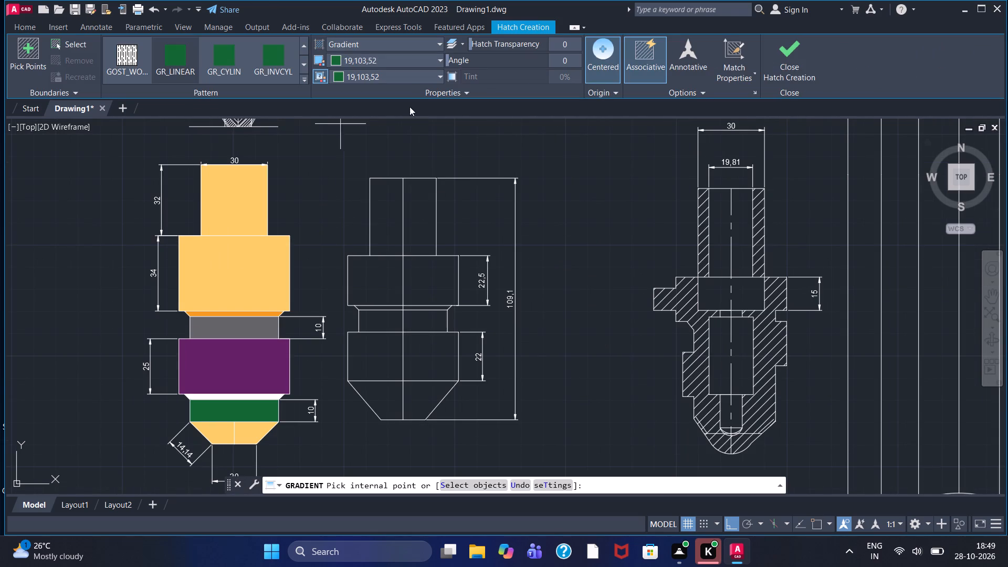
{"action": "left_click", "coordinate": [338, 57]}
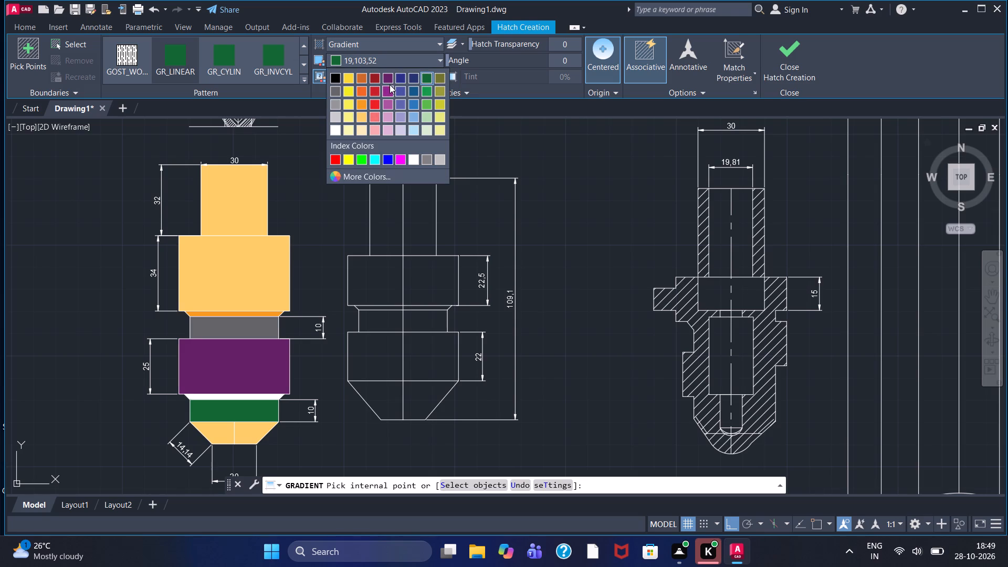
{"action": "left_click", "coordinate": [388, 78]}
{"action": "left_click", "coordinate": [338, 72]}
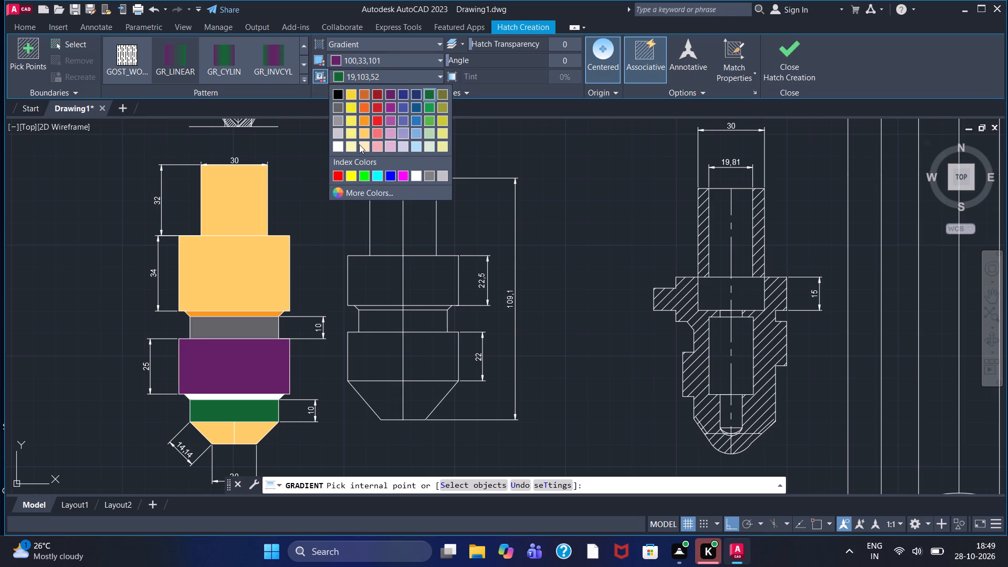
{"action": "left_click", "coordinate": [339, 148]}
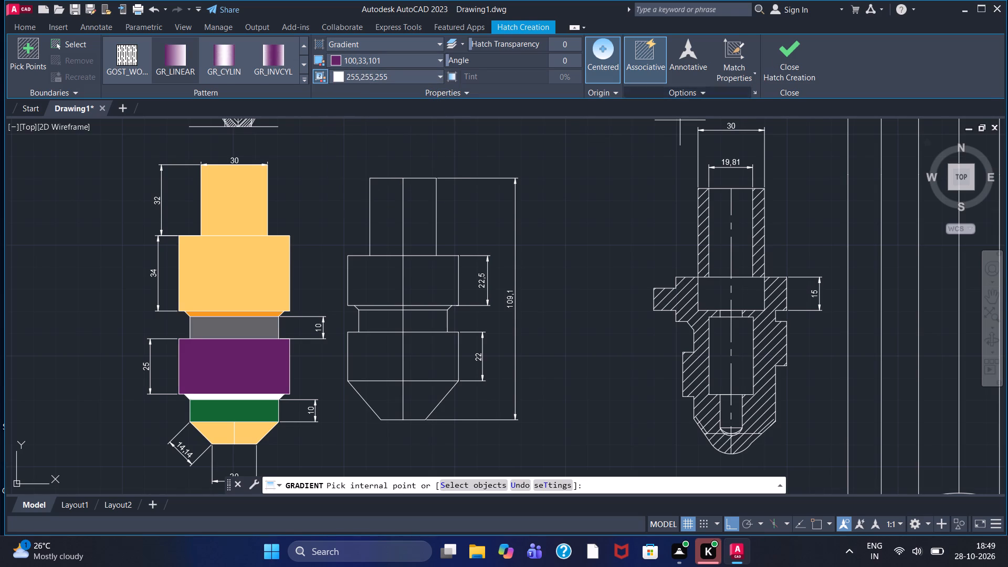
{"action": "left_click", "coordinate": [395, 209]}
{"action": "double_click", "coordinate": [416, 209]}
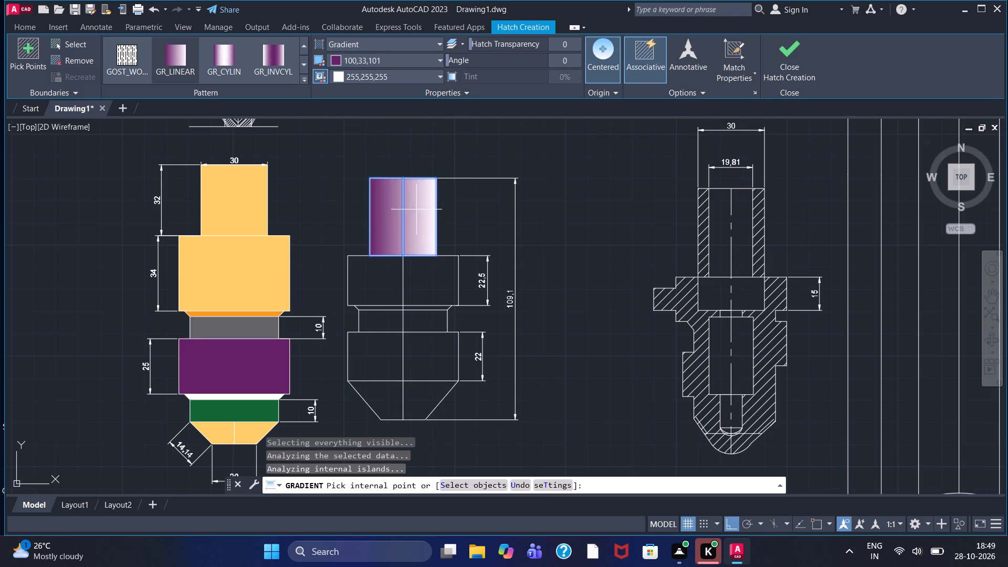
{"action": "left_click", "coordinate": [786, 64]}
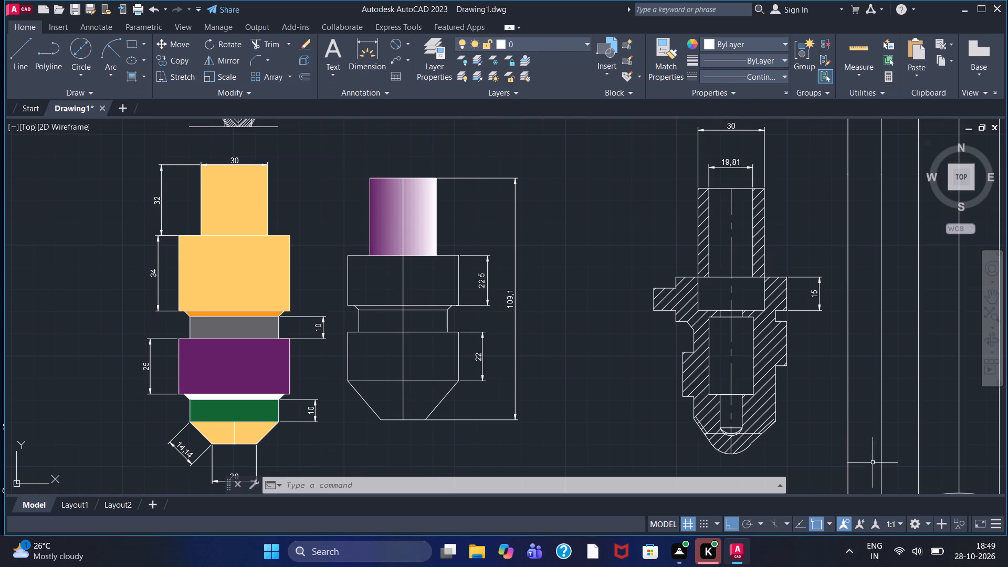
Fill both halves of the shaft's 22,5-high section with a gradient from 237,31,36 to 248,215,49.
{"action": "left_click", "coordinate": [130, 79]}
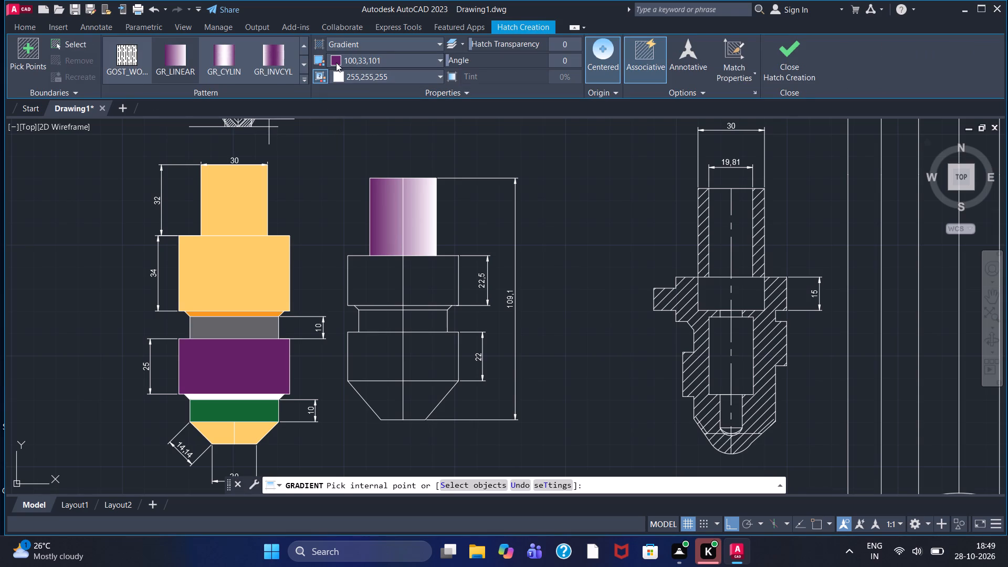
{"action": "left_click", "coordinate": [336, 62]}
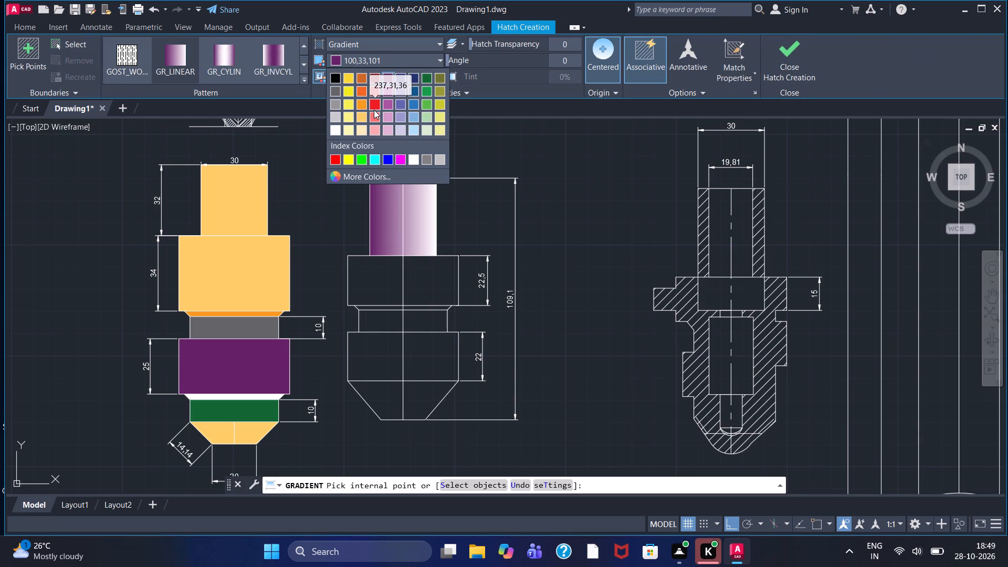
{"action": "left_click", "coordinate": [374, 106]}
{"action": "left_click", "coordinate": [337, 79]}
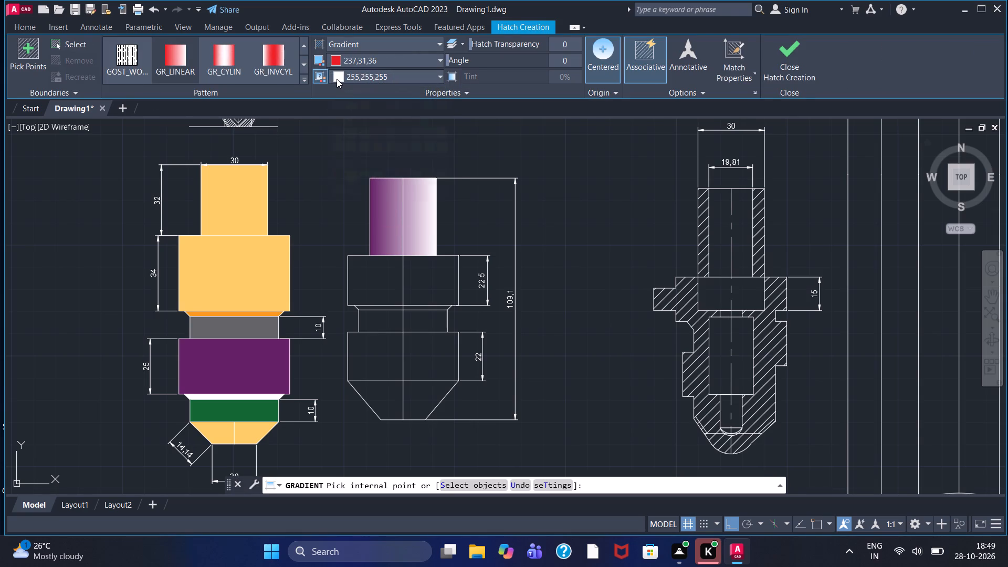
{"action": "left_click", "coordinate": [349, 98]}
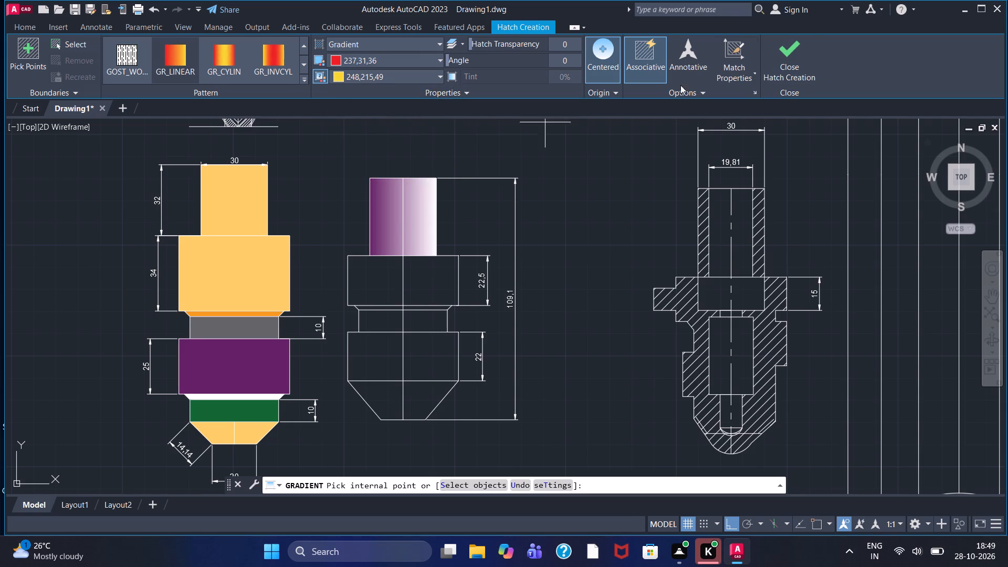
{"action": "left_click", "coordinate": [805, 46]}
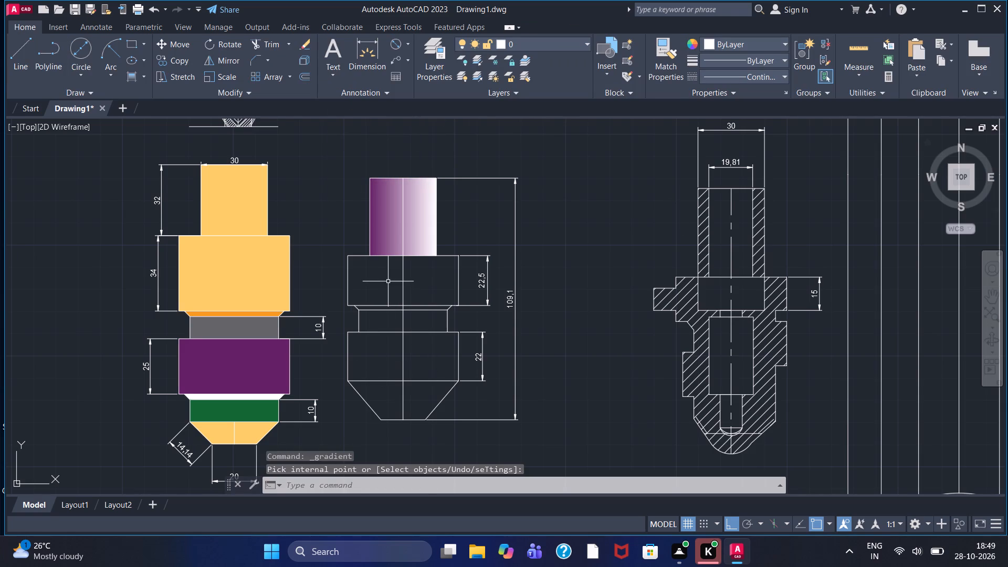
{"action": "left_click", "coordinate": [128, 75]}
{"action": "left_click", "coordinate": [371, 275]}
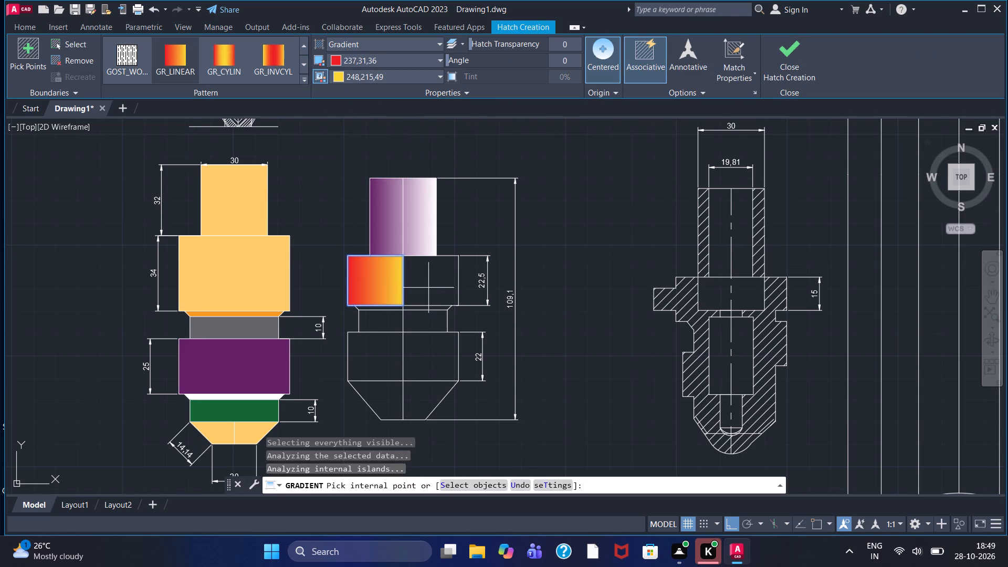
{"action": "left_click", "coordinate": [428, 288]}
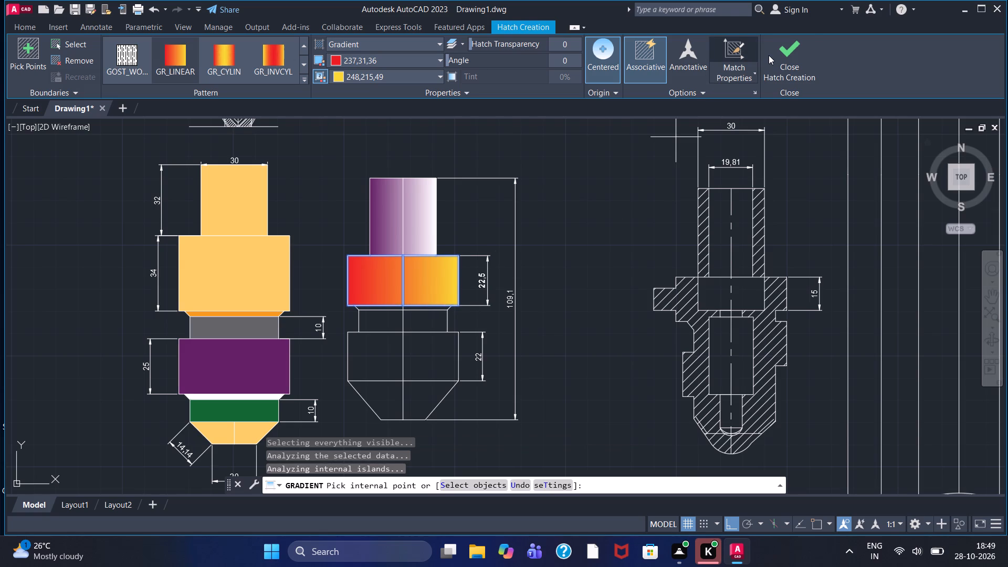
{"action": "left_click", "coordinate": [769, 55]}
Fill the thin chamfer strip below the 22,5-high section with a gradient using Blue for both colours.
{"action": "scroll", "coordinate": [392, 288], "scroll_direction": "up", "scroll_amount": 1}
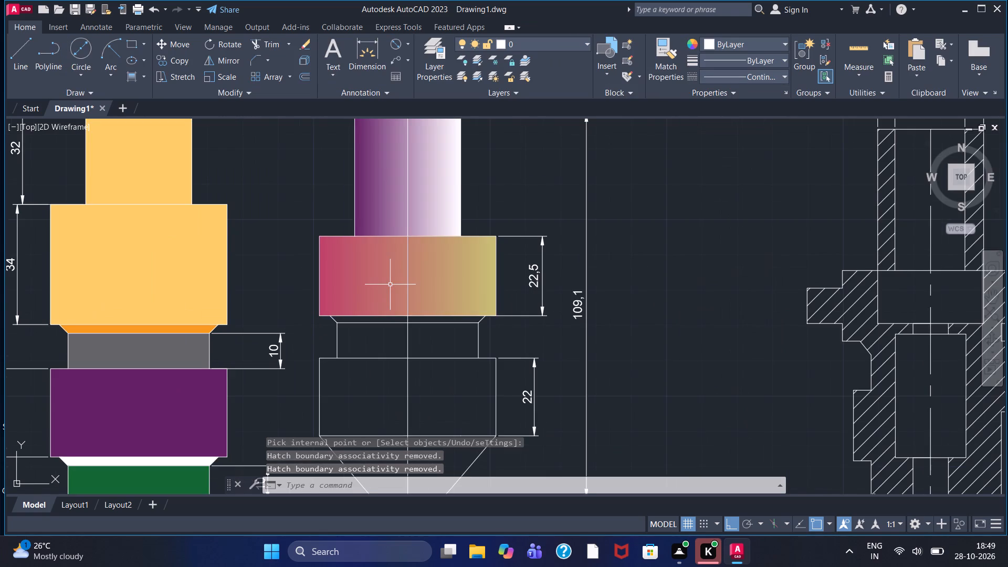
{"action": "middle_click_drag", "start_coordinate": [390, 285], "coordinate": [417, 217]}
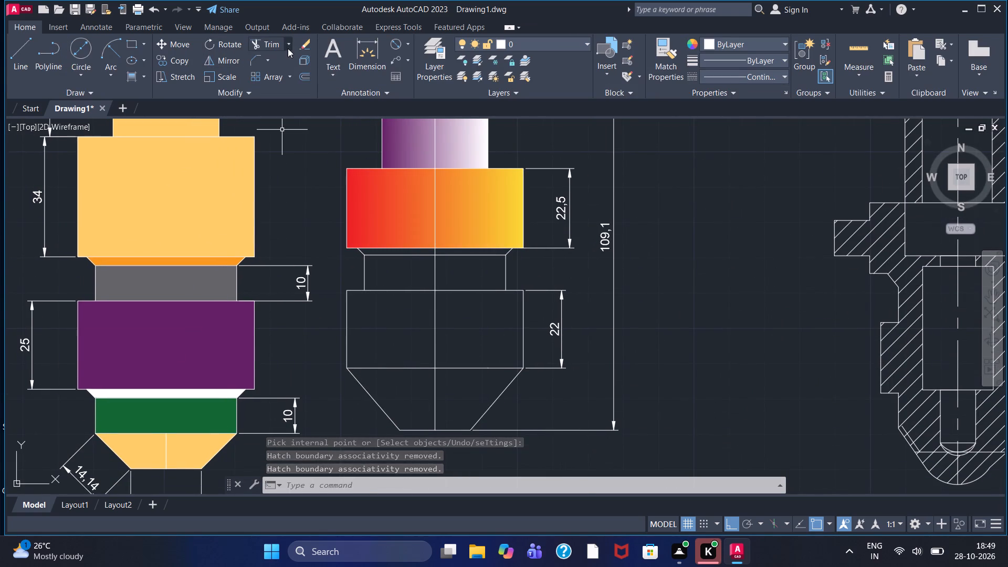
{"action": "left_click", "coordinate": [130, 76]}
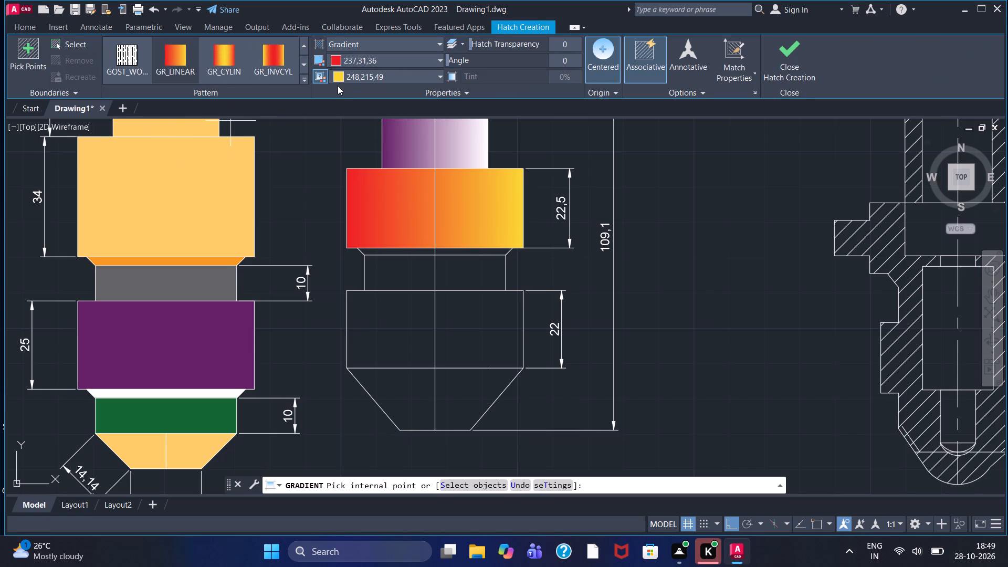
{"action": "left_click", "coordinate": [335, 60]}
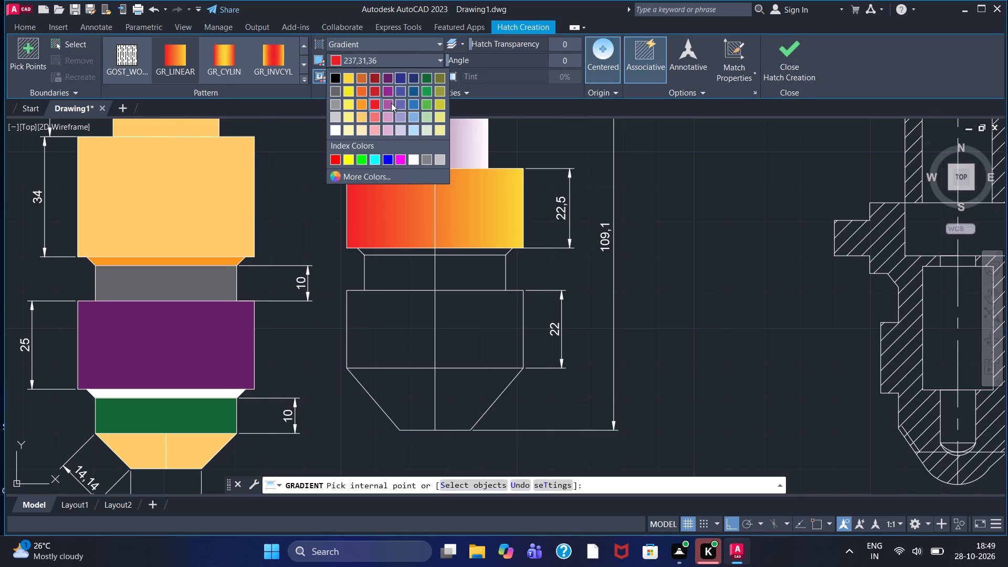
{"action": "left_click", "coordinate": [385, 156]}
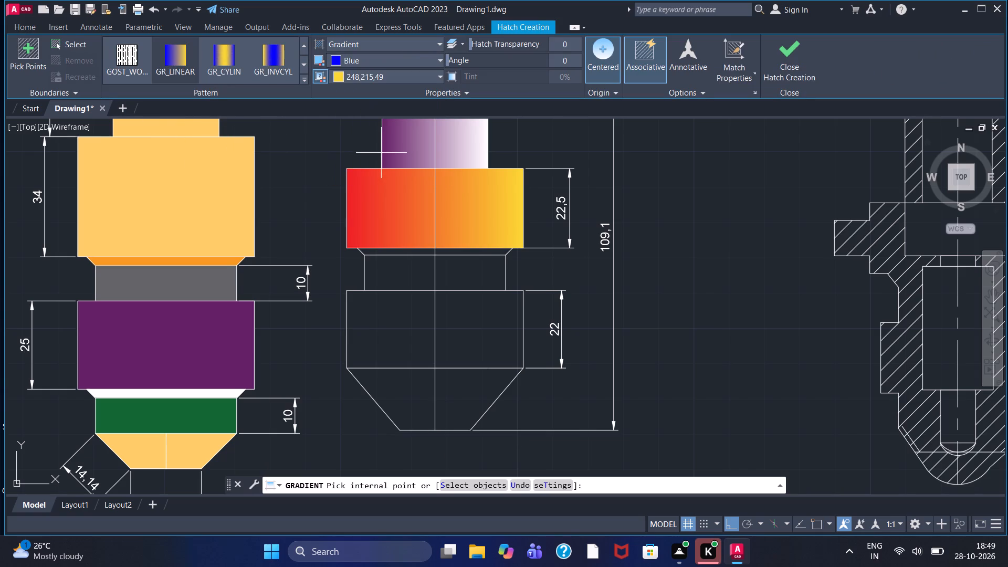
{"action": "left_click", "coordinate": [339, 77]}
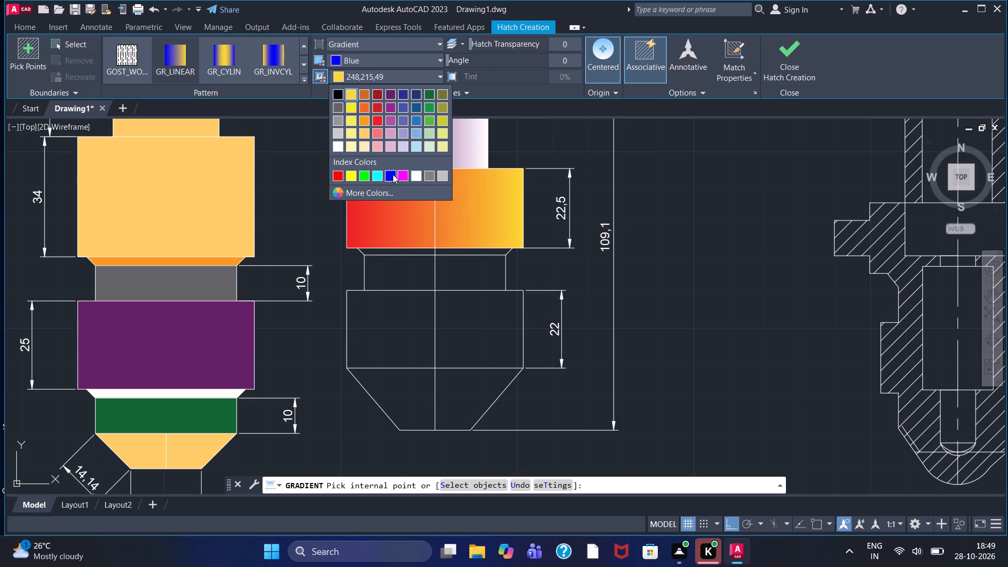
{"action": "left_click", "coordinate": [393, 174]}
{"action": "left_click", "coordinate": [417, 250]}
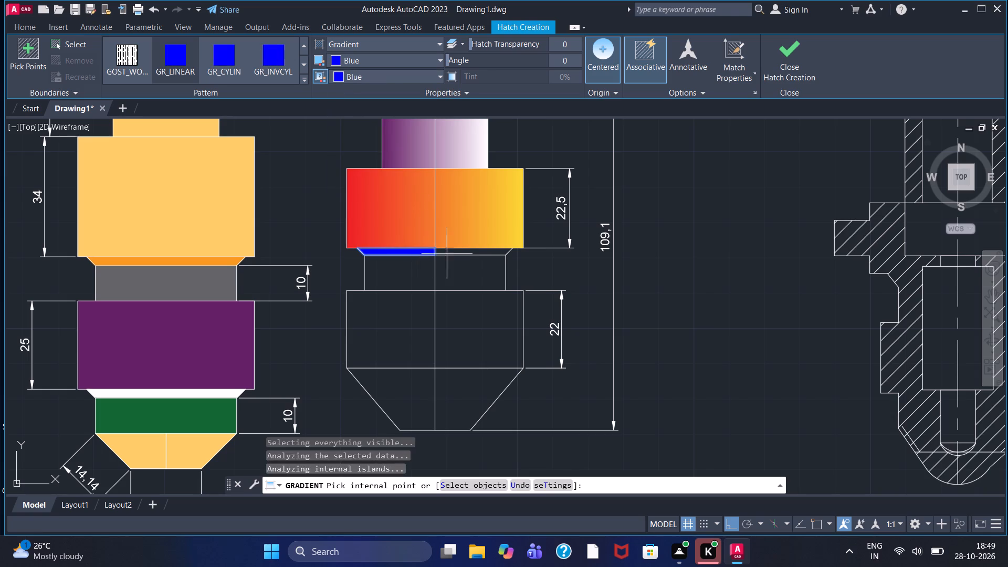
{"action": "left_click", "coordinate": [458, 254]}
{"action": "left_click", "coordinate": [791, 52]}
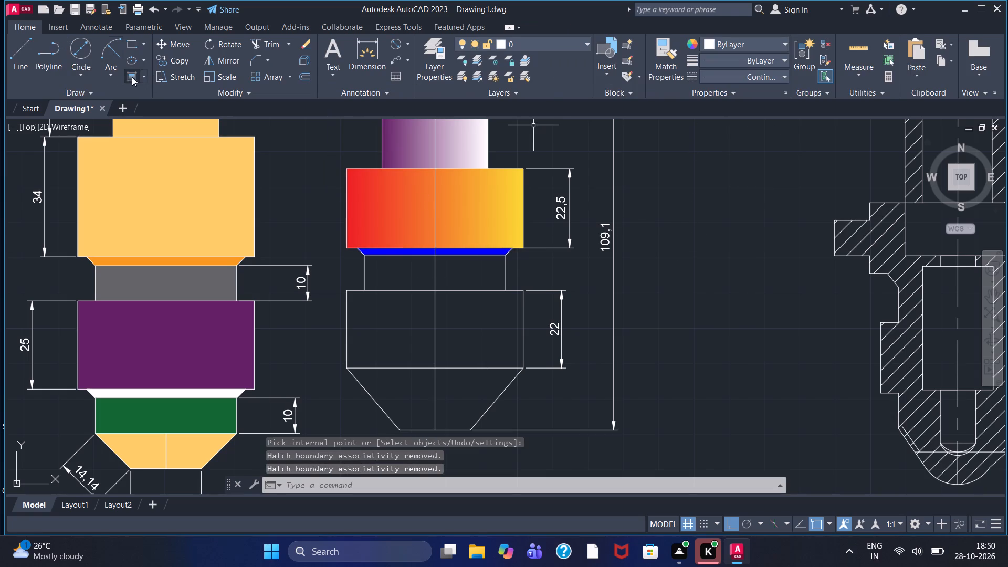
Fill the neck between the blue chamfer strip and the 22-high section with a gradient using 153,155,55 for both colours.
{"action": "left_click", "coordinate": [132, 77]}
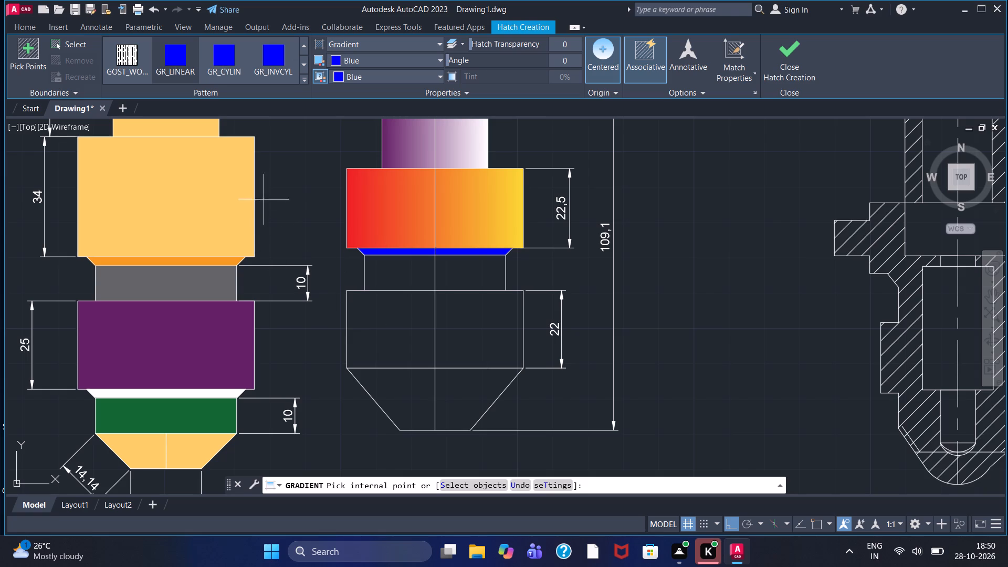
{"action": "left_click", "coordinate": [764, 65]}
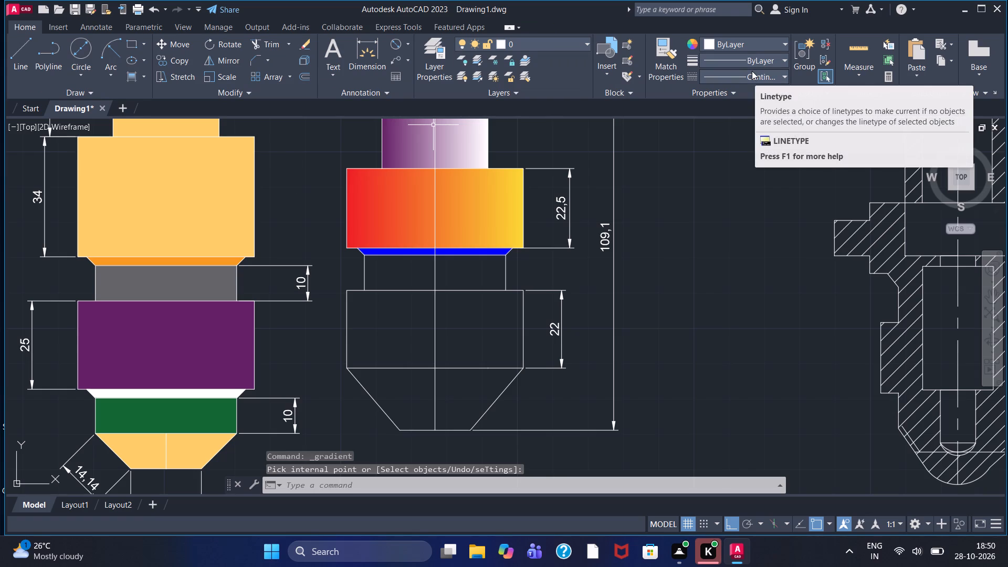
{"action": "left_click", "coordinate": [130, 74]}
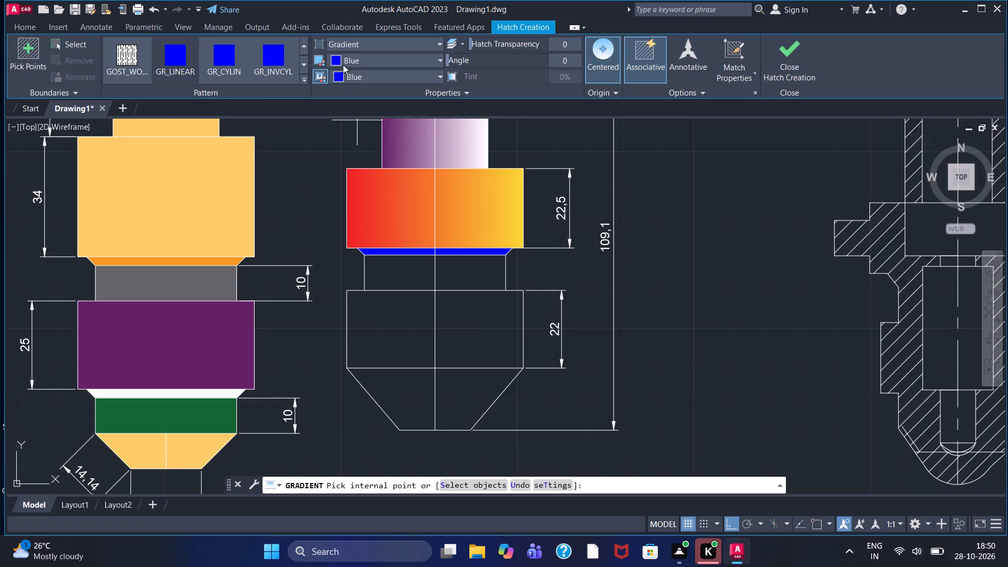
{"action": "left_click", "coordinate": [335, 57]}
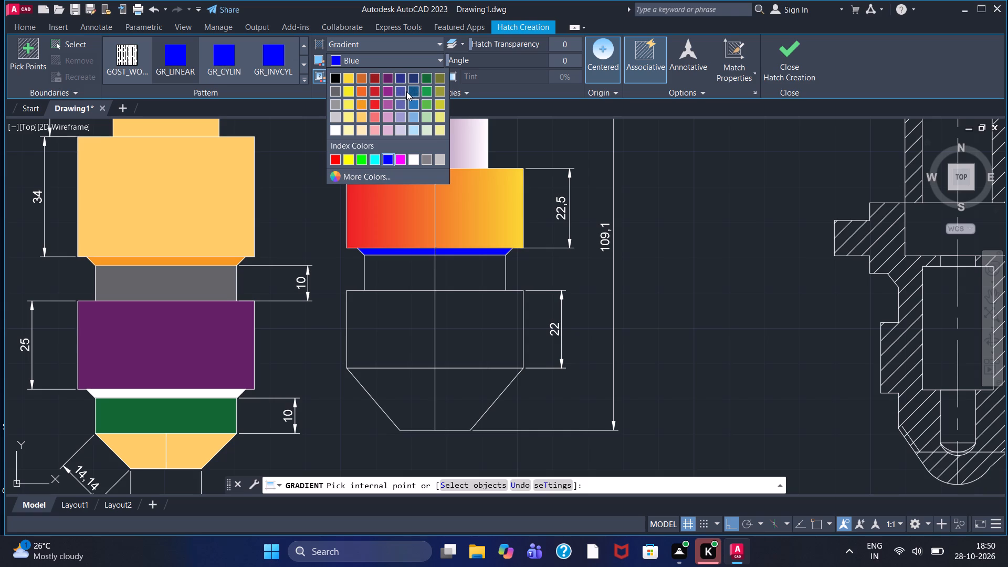
{"action": "left_click", "coordinate": [439, 96]}
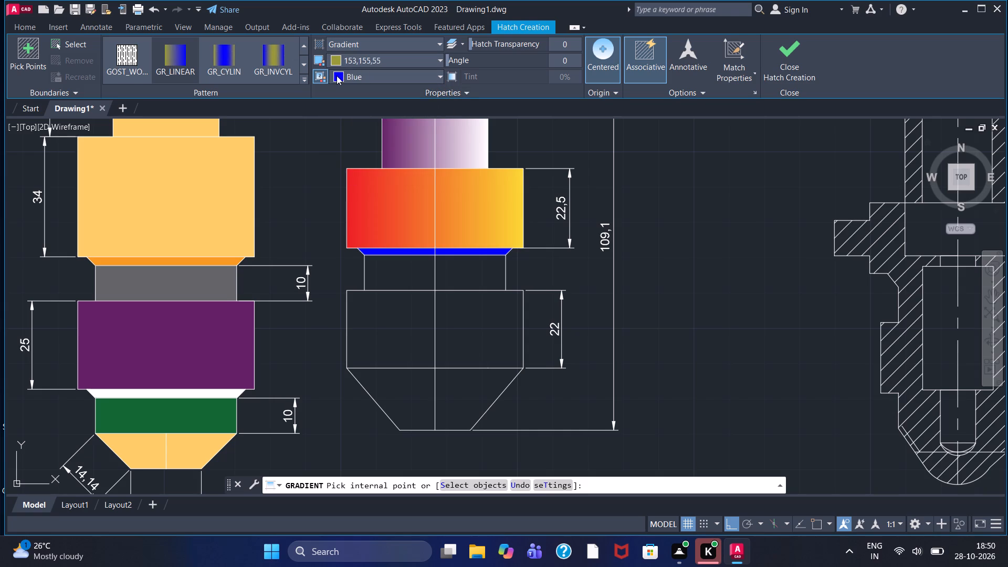
{"action": "left_click", "coordinate": [337, 76]}
{"action": "left_click", "coordinate": [441, 106]}
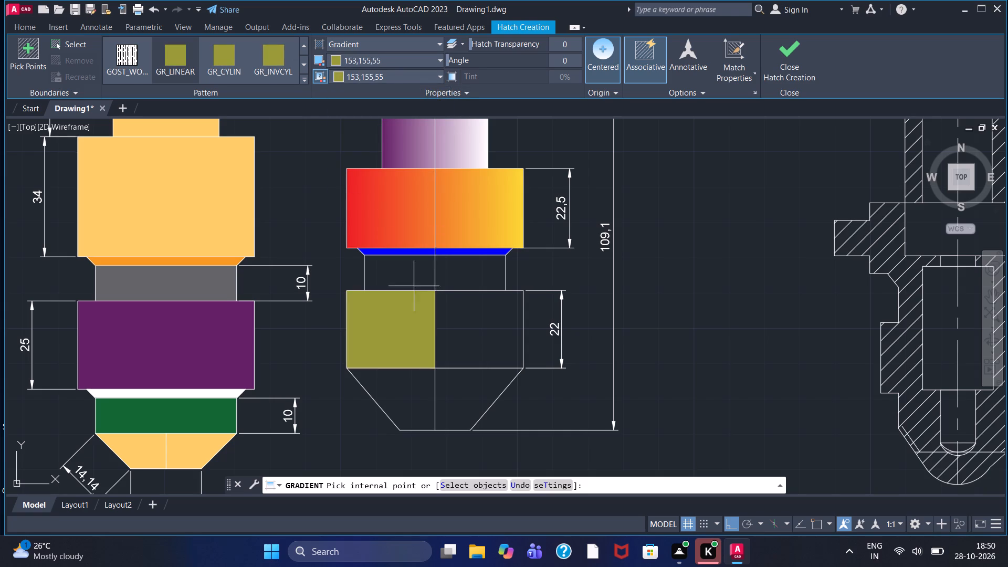
{"action": "left_click", "coordinate": [408, 275]}
{"action": "left_click", "coordinate": [468, 270]}
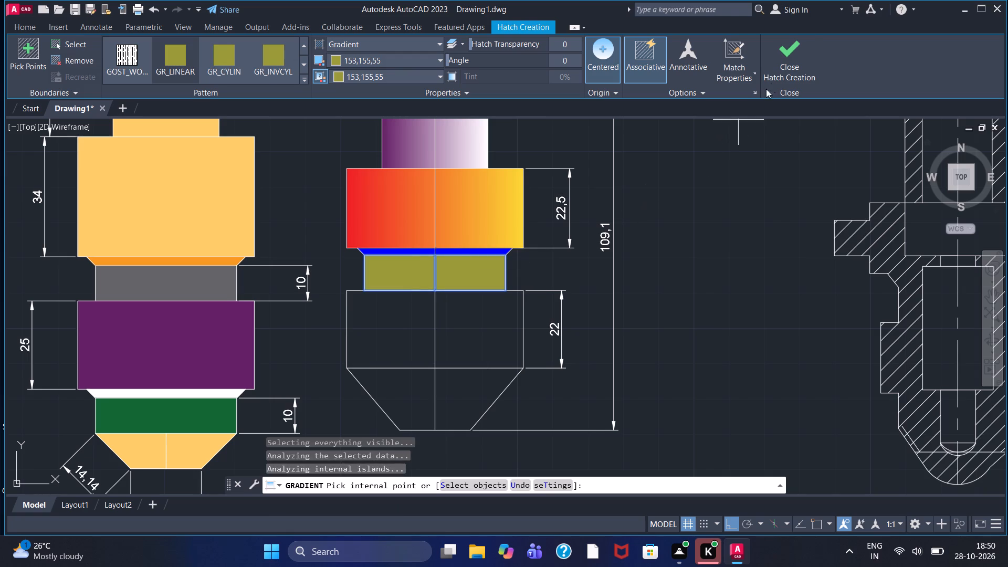
{"action": "left_click", "coordinate": [780, 70]}
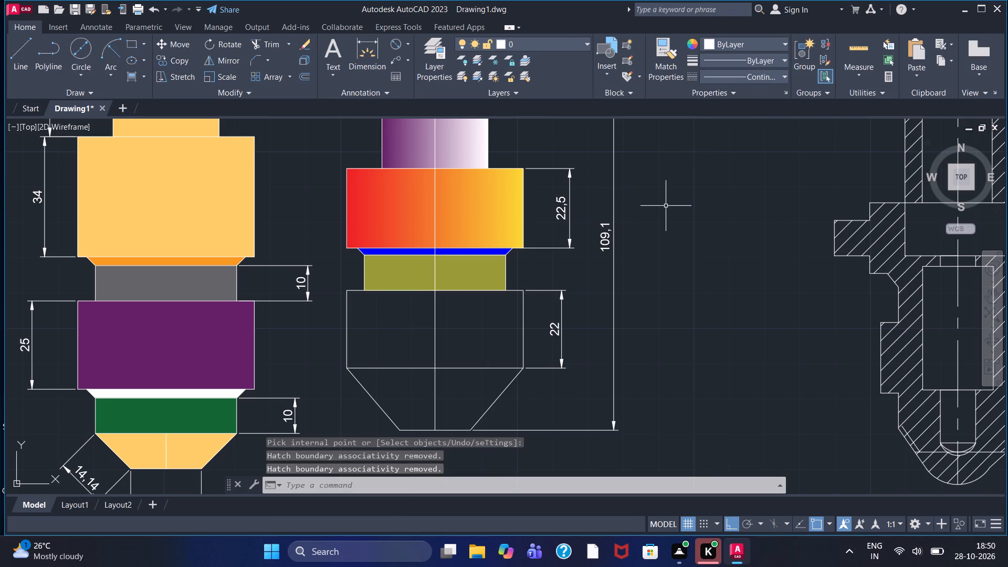
Fill both halves of the shaft's 22-high section with a gradient from 205,105,40 to 153,155,55.
{"action": "middle_click_drag", "start_coordinate": [513, 288], "coordinate": [531, 247]}
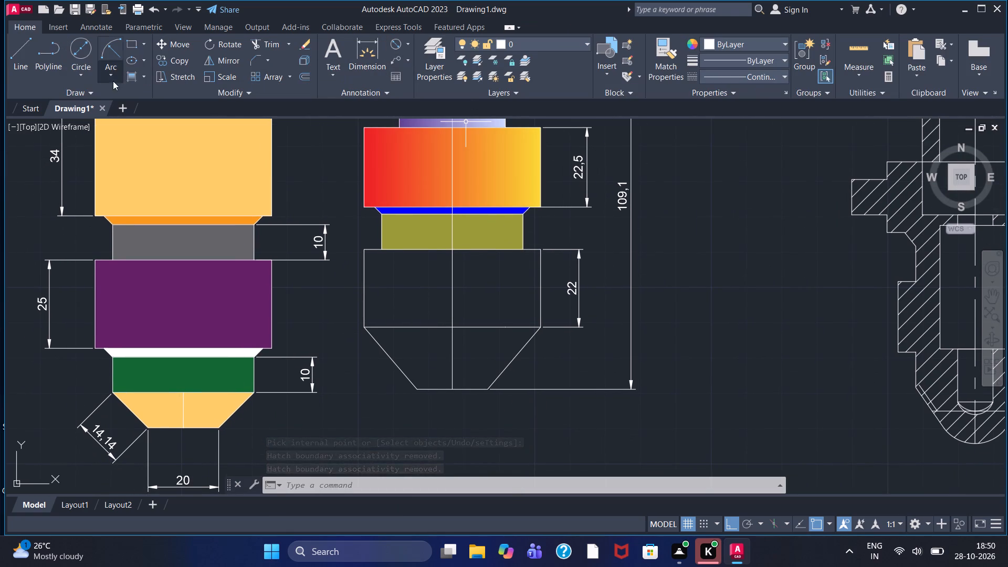
{"action": "left_click", "coordinate": [131, 76]}
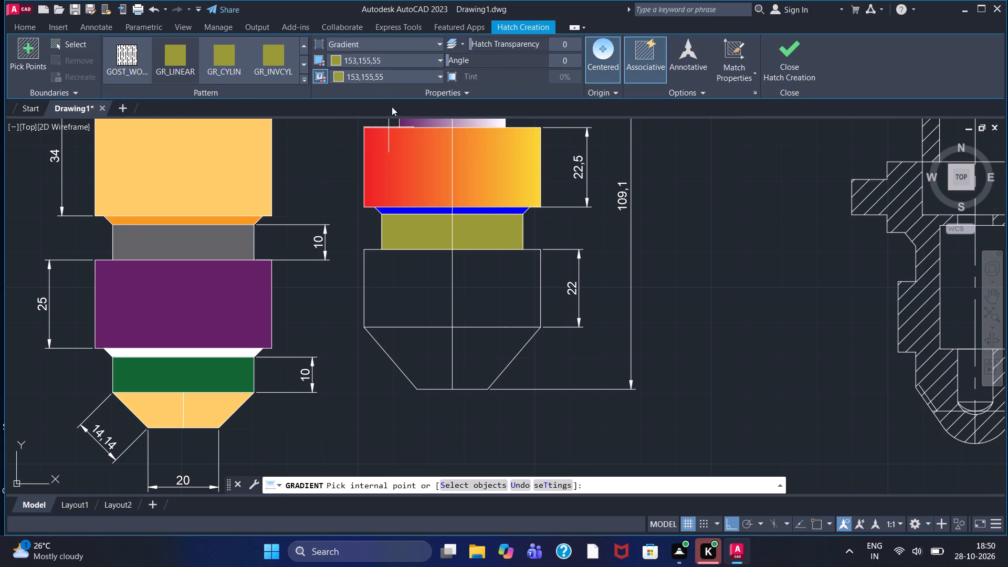
{"action": "left_click", "coordinate": [336, 58]}
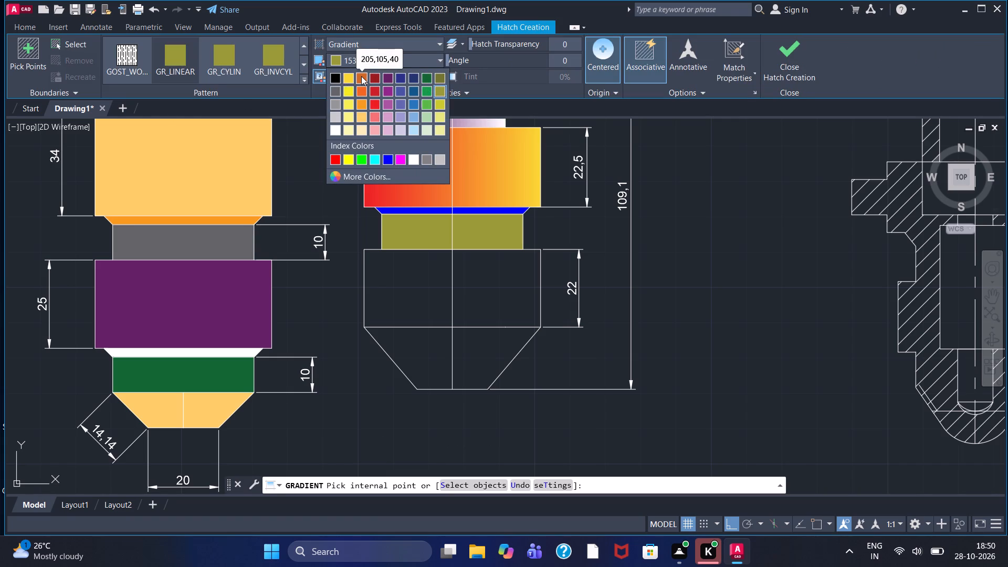
{"action": "left_click", "coordinate": [361, 76]}
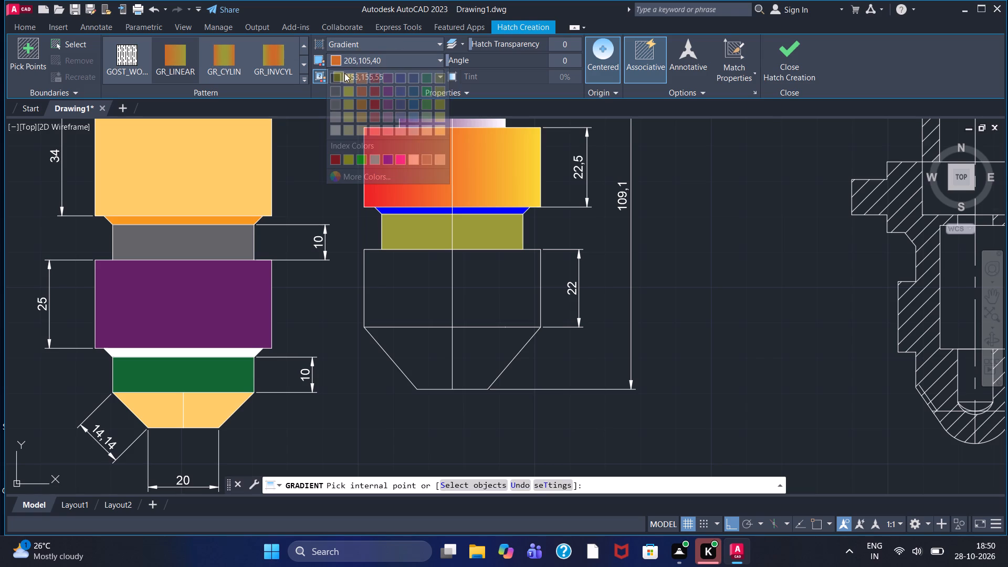
{"action": "left_click", "coordinate": [415, 280]}
{"action": "left_click", "coordinate": [478, 285]}
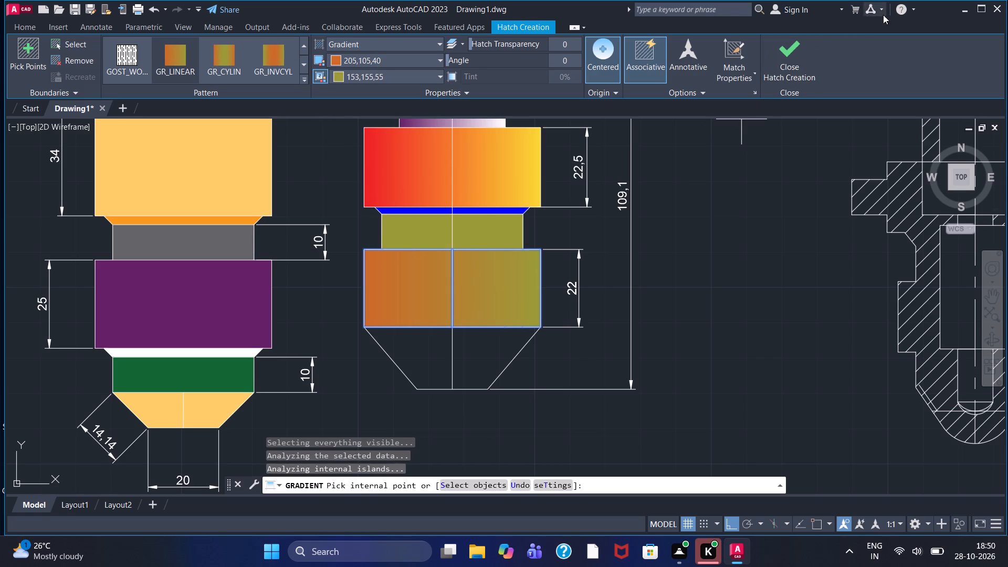
{"action": "double_click", "coordinate": [807, 54]}
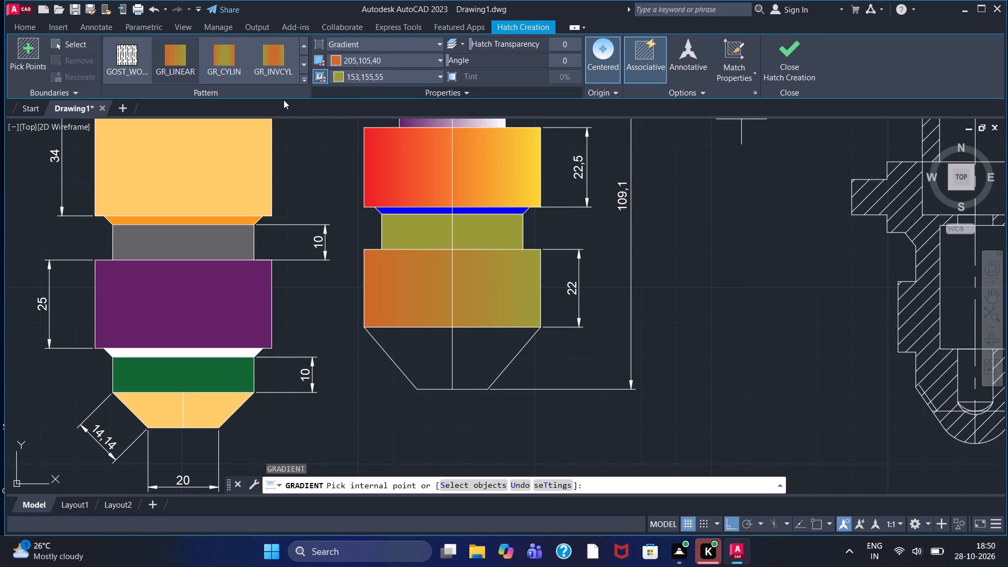
{"action": "left_click", "coordinate": [780, 52]}
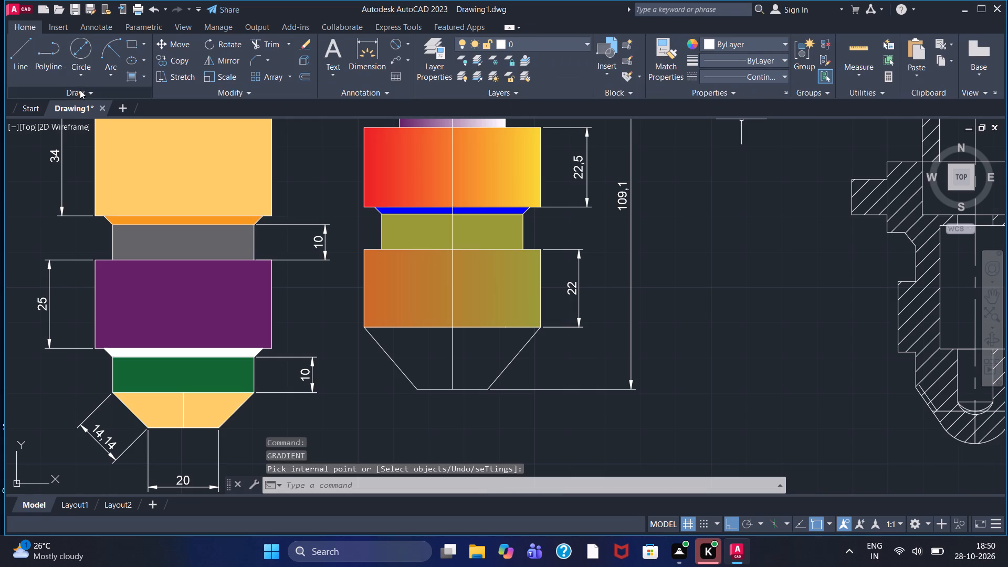
Fill both halves of the tapered tip below the 22-high section with a gradient from 34,52,110 to 0,0,0.
{"action": "left_click", "coordinate": [127, 76]}
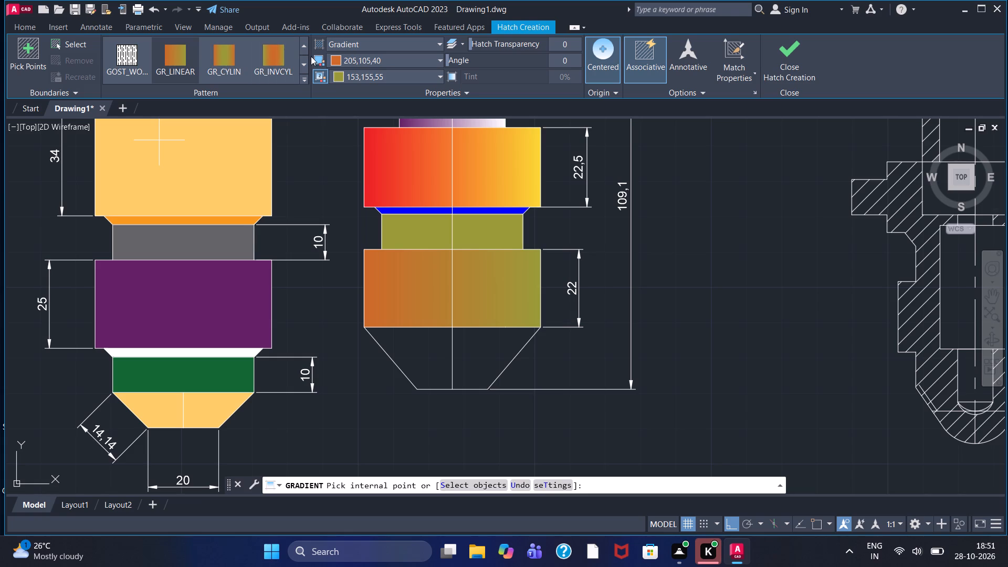
{"action": "left_click", "coordinate": [337, 60]}
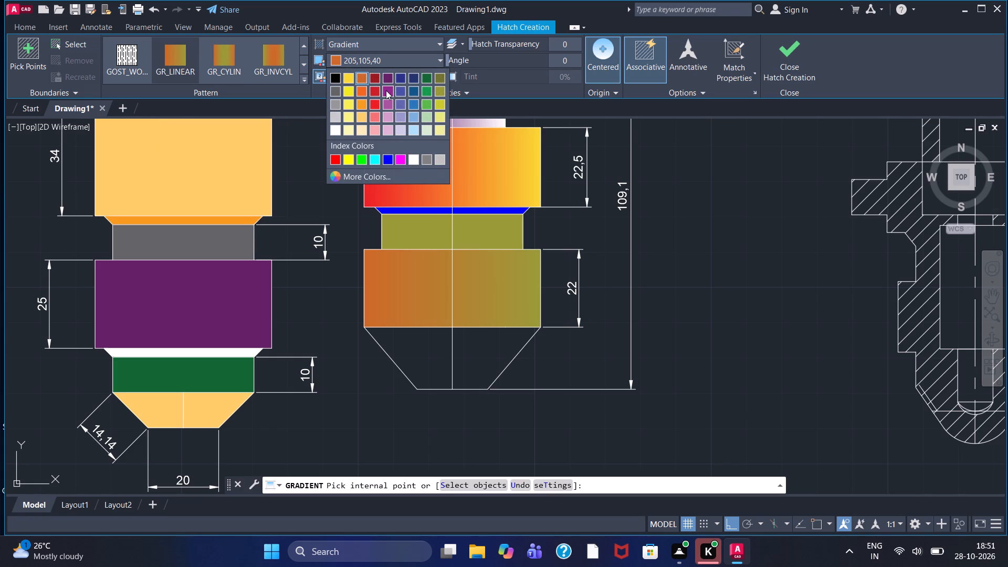
{"action": "left_click", "coordinate": [414, 77]}
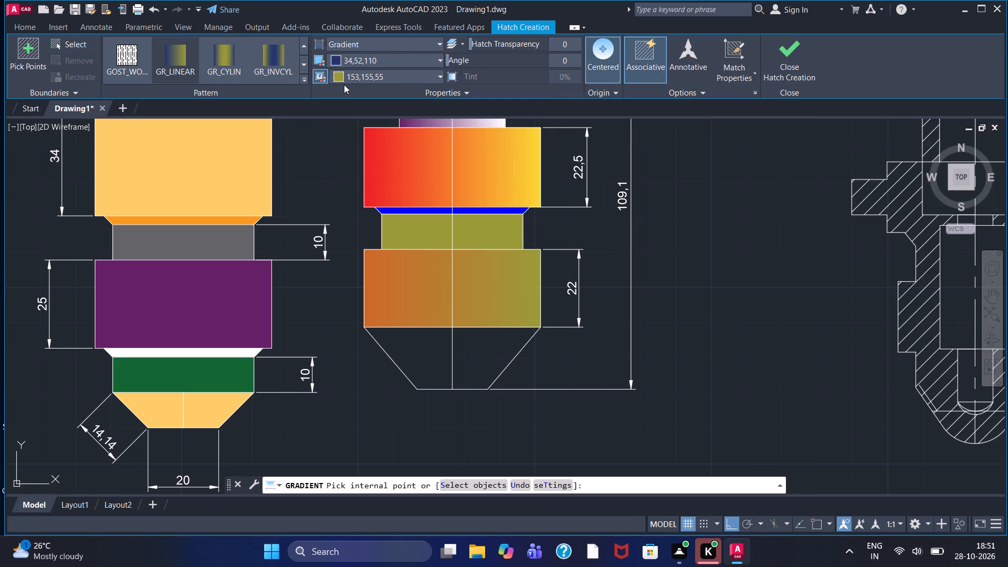
{"action": "left_click", "coordinate": [340, 78]}
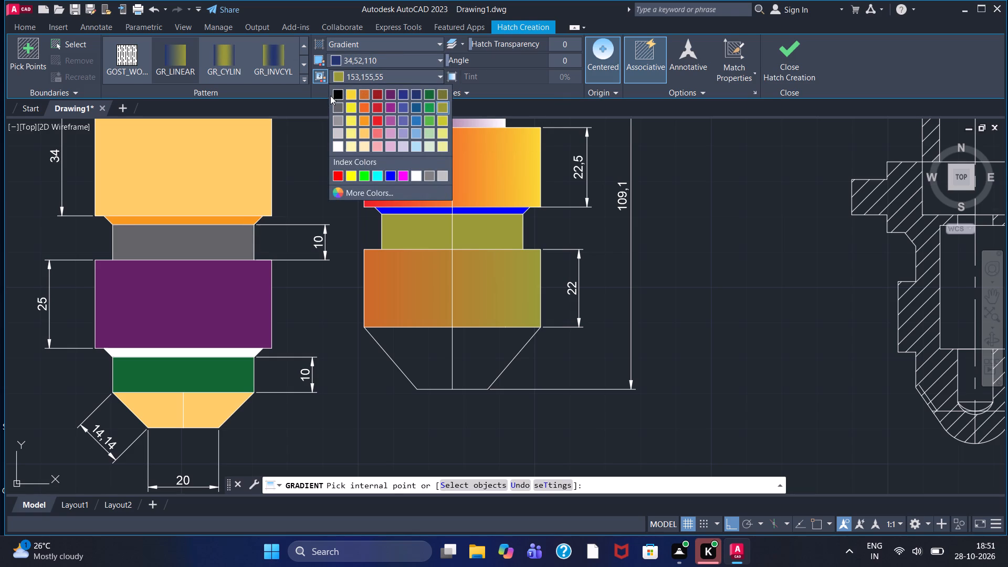
{"action": "left_click", "coordinate": [334, 96]}
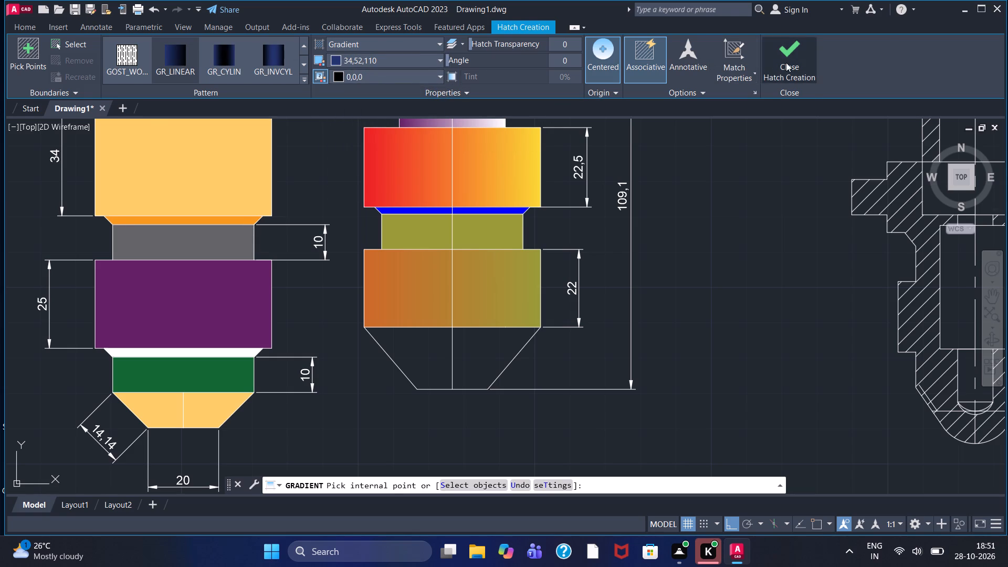
{"action": "left_click", "coordinate": [786, 62]}
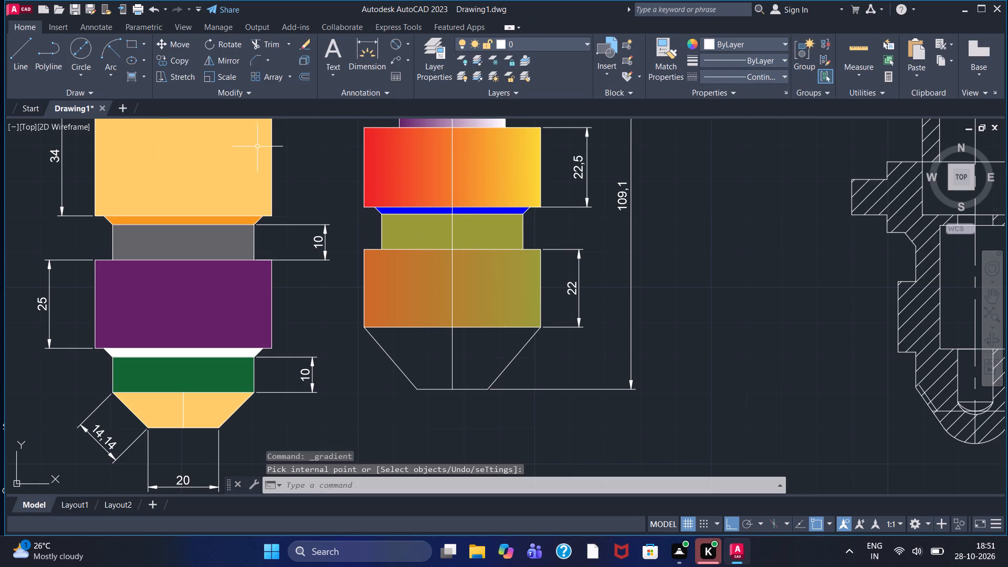
{"action": "left_click", "coordinate": [131, 77]}
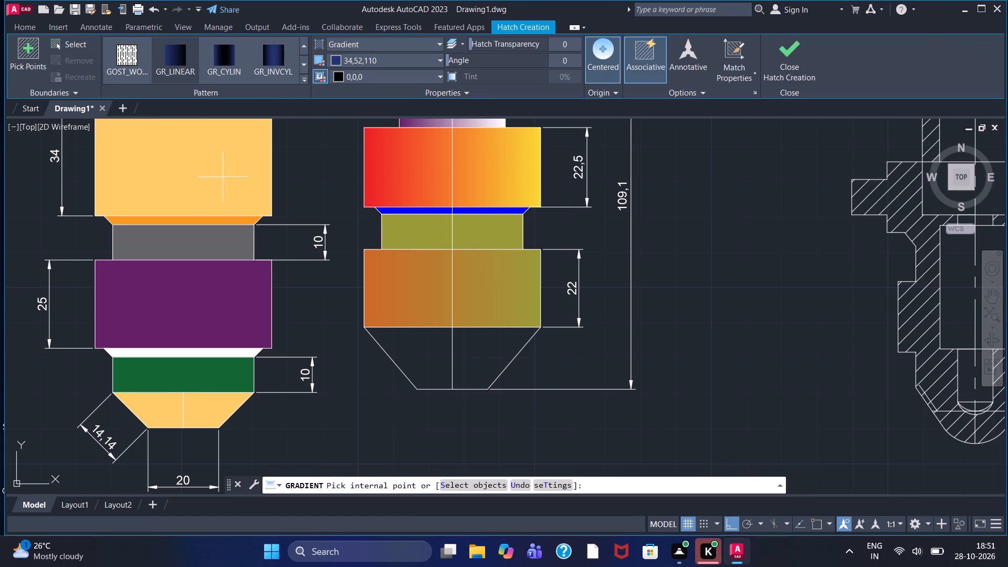
{"action": "left_click", "coordinate": [420, 348]}
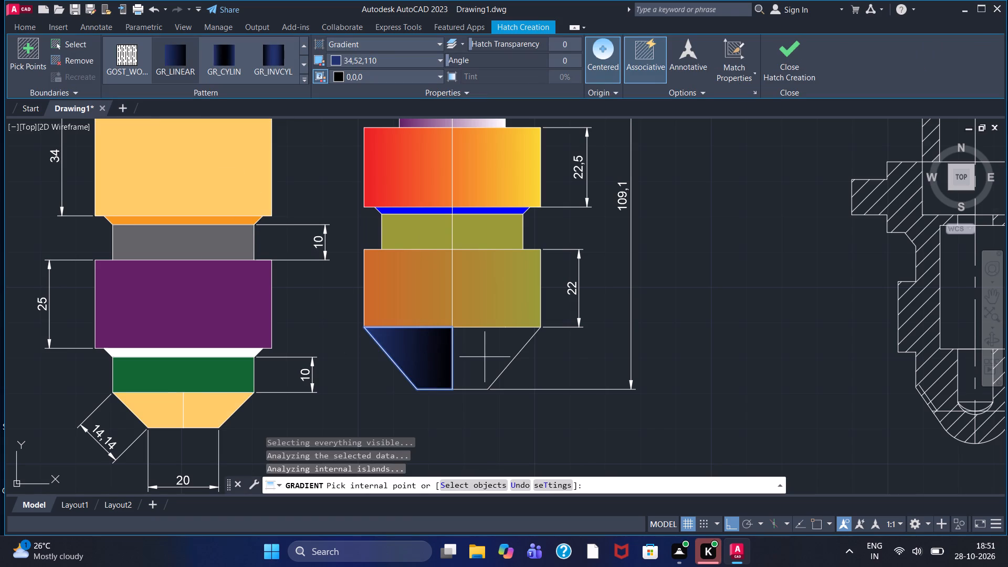
{"action": "left_click", "coordinate": [485, 356]}
{"action": "left_click", "coordinate": [784, 62]}
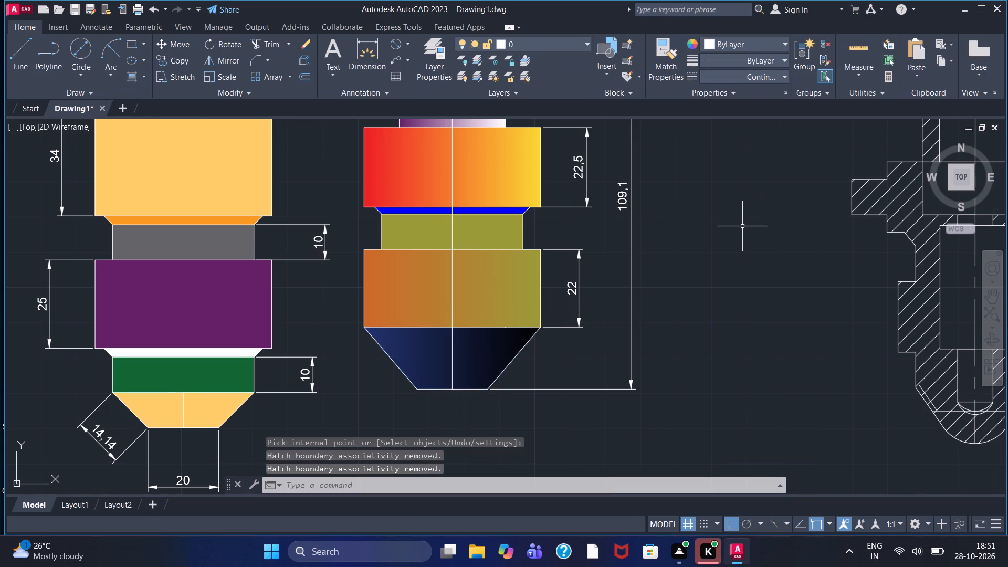
Look over the coloured shaft views, the hatched section view and the joined concentric-circle groups.
{"action": "scroll", "coordinate": [742, 227], "scroll_direction": "down", "scroll_amount": 1}
{"action": "middle_click_drag", "start_coordinate": [722, 266], "coordinate": [699, 300]}
{"action": "scroll", "coordinate": [698, 300], "scroll_direction": "down", "scroll_amount": 1}
{"action": "middle_click_drag", "start_coordinate": [698, 300], "coordinate": [598, 310]}
{"action": "scroll", "coordinate": [590, 270], "scroll_direction": "up", "scroll_amount": 1}
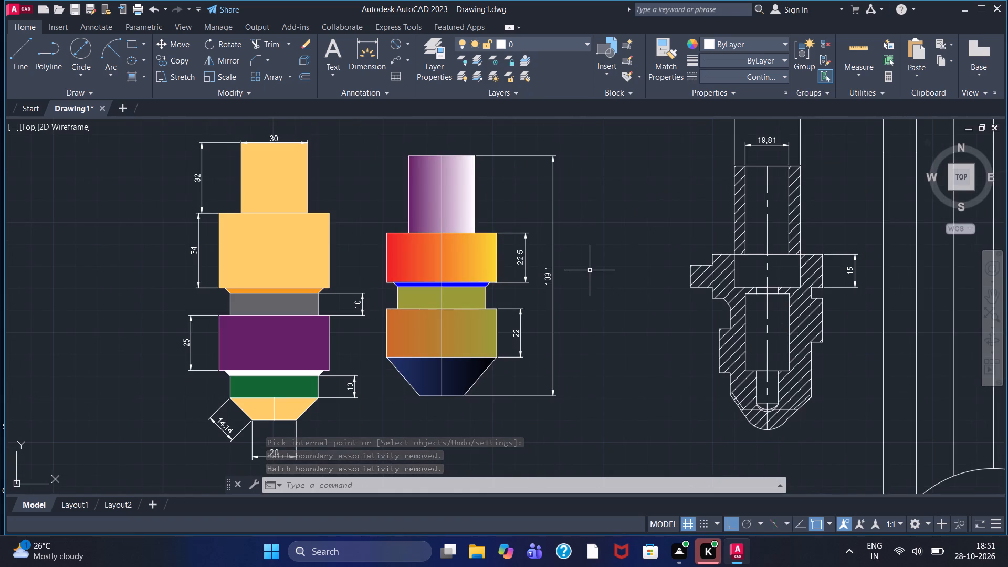
{"action": "middle_click_drag", "start_coordinate": [589, 270], "coordinate": [538, 278]}
{"action": "scroll", "coordinate": [538, 278], "scroll_direction": "down", "scroll_amount": 1}
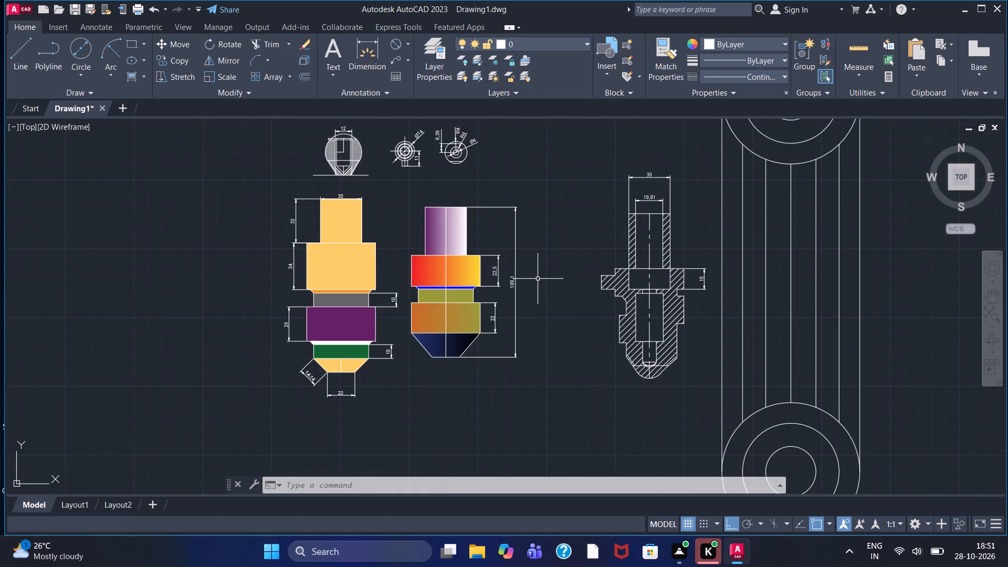
{"action": "scroll", "coordinate": [538, 279], "scroll_direction": "up", "scroll_amount": 1}
{"action": "scroll", "coordinate": [538, 279], "scroll_direction": "down", "scroll_amount": 1}
{"action": "scroll", "coordinate": [538, 279], "scroll_direction": "up", "scroll_amount": 1}
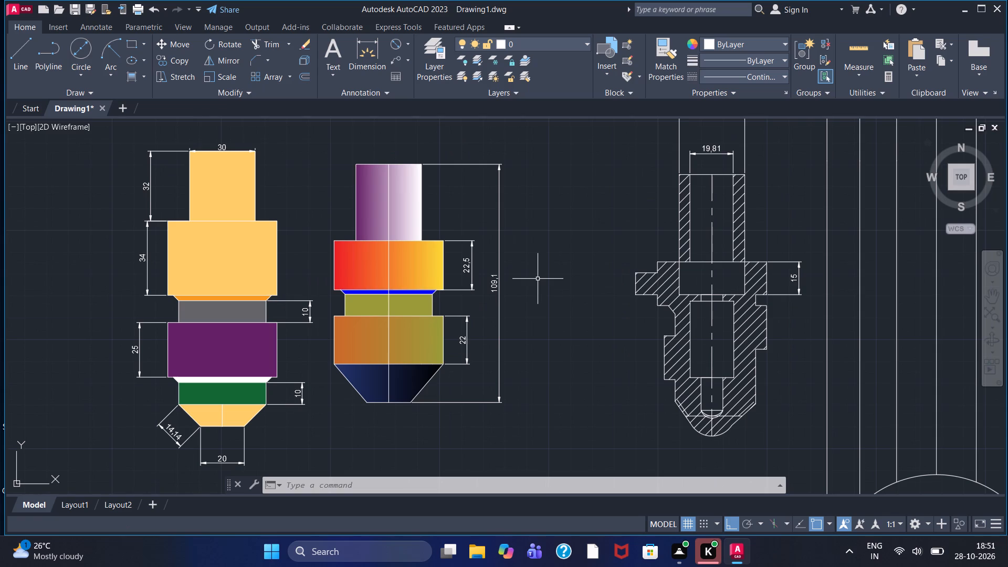
{"action": "scroll", "coordinate": [631, 266], "scroll_direction": "down", "scroll_amount": 1}
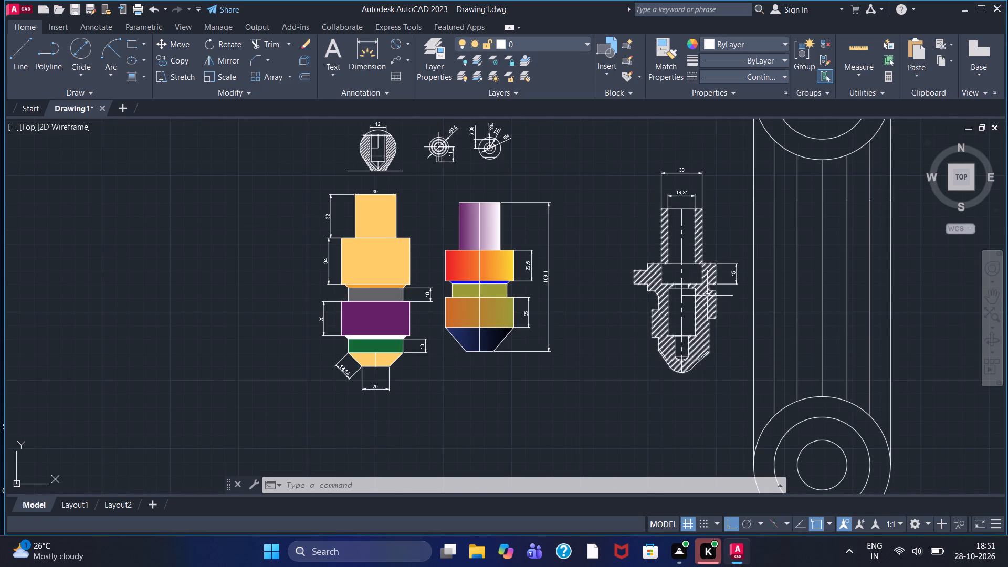
{"action": "scroll", "coordinate": [705, 282], "scroll_direction": "up", "scroll_amount": 1}
{"action": "scroll", "coordinate": [671, 314], "scroll_direction": "down", "scroll_amount": 2}
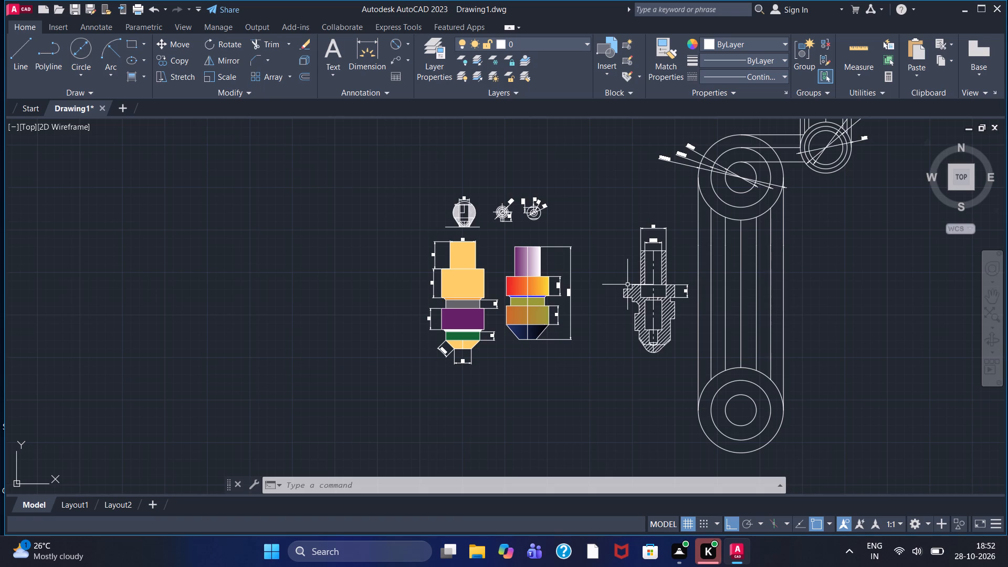
{"action": "scroll", "coordinate": [644, 318], "scroll_direction": "down", "scroll_amount": 1}
{"action": "middle_click_drag", "start_coordinate": [584, 339], "coordinate": [430, 301]}
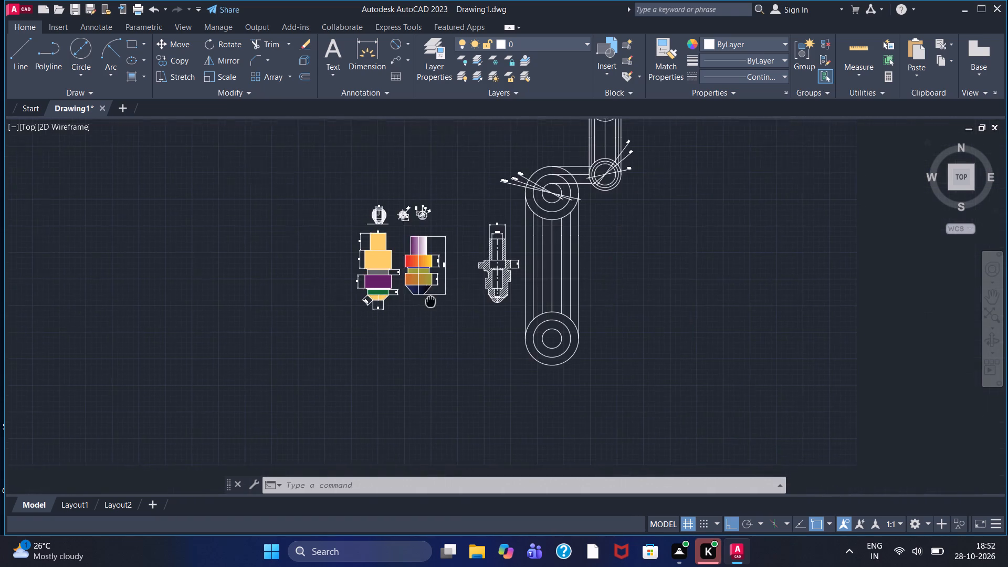
{"action": "middle_click_drag", "start_coordinate": [430, 301], "coordinate": [418, 293]}
{"action": "scroll", "coordinate": [418, 291], "scroll_direction": "down", "scroll_amount": 1}
{"action": "scroll", "coordinate": [454, 235], "scroll_direction": "up", "scroll_amount": 2}
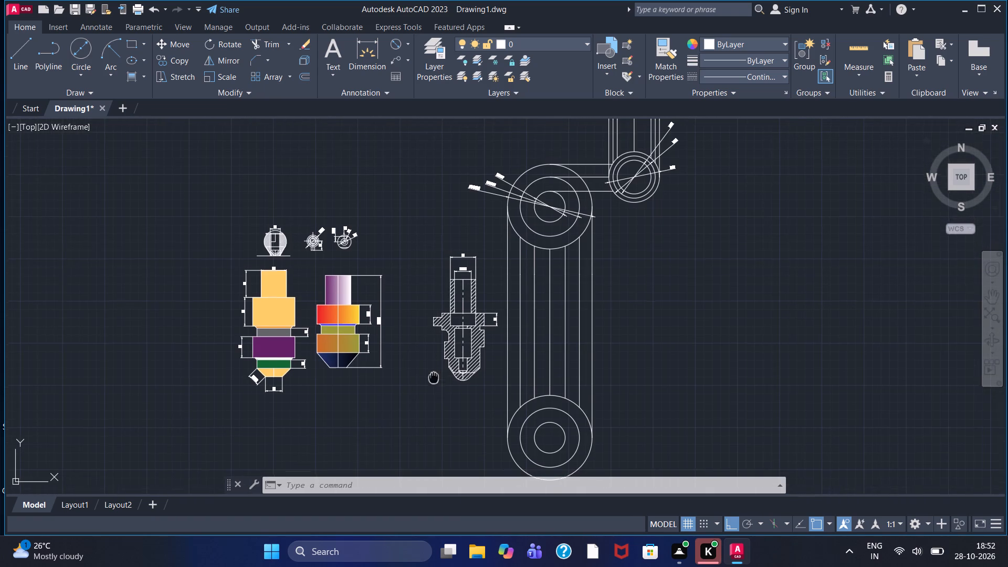
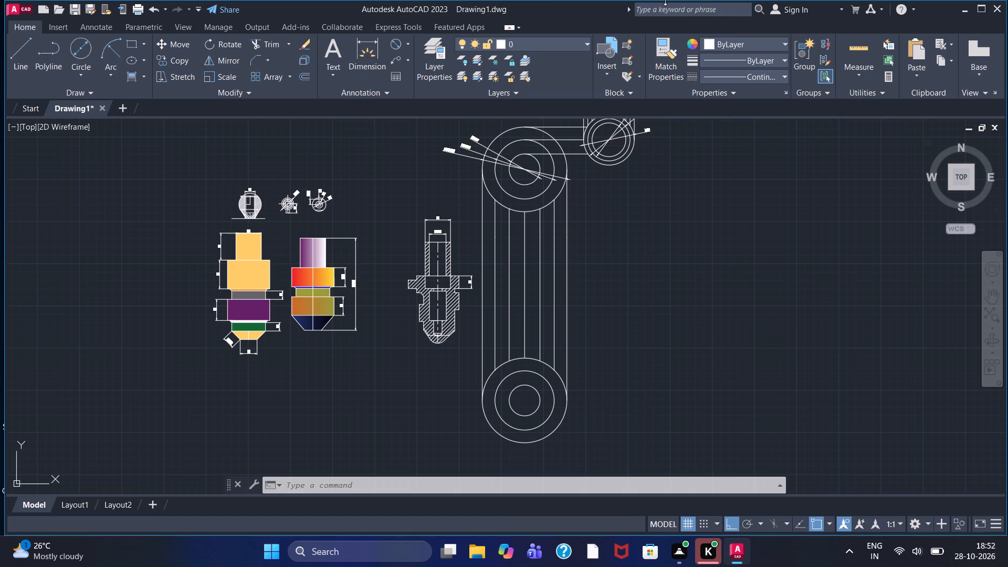
Examine the overall drawing layout and the stepped left-hand profile of the hatched sectional view beside the coloured part views.
{"action": "scroll", "coordinate": [649, 279], "scroll_direction": "down", "scroll_amount": 1}
{"action": "middle_click_drag", "start_coordinate": [645, 275], "coordinate": [628, 272]}
{"action": "scroll", "coordinate": [627, 272], "scroll_direction": "down", "scroll_amount": 1}
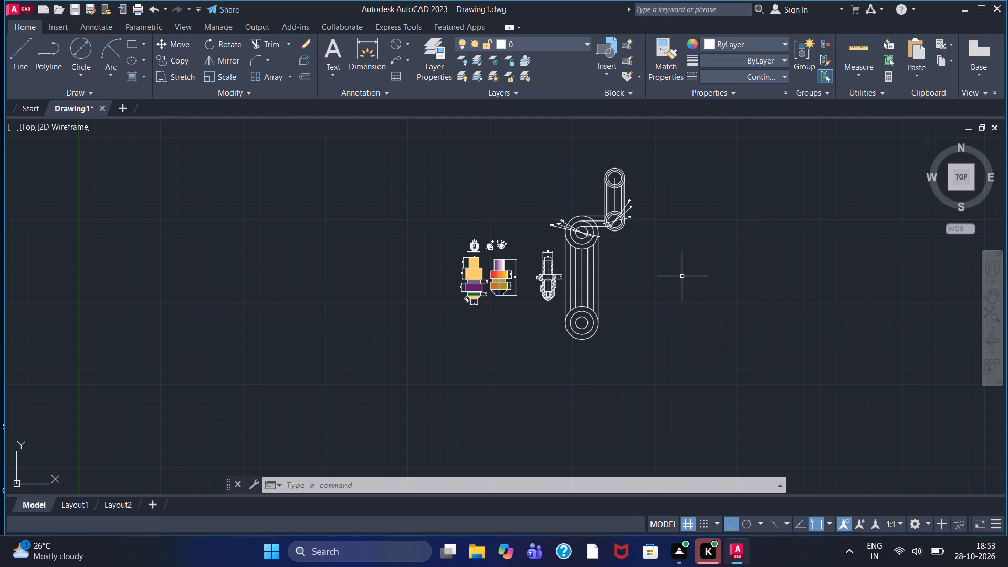
{"action": "scroll", "coordinate": [514, 290], "scroll_direction": "up", "scroll_amount": 4}
{"action": "middle_click_drag", "start_coordinate": [538, 261], "coordinate": [495, 332]}
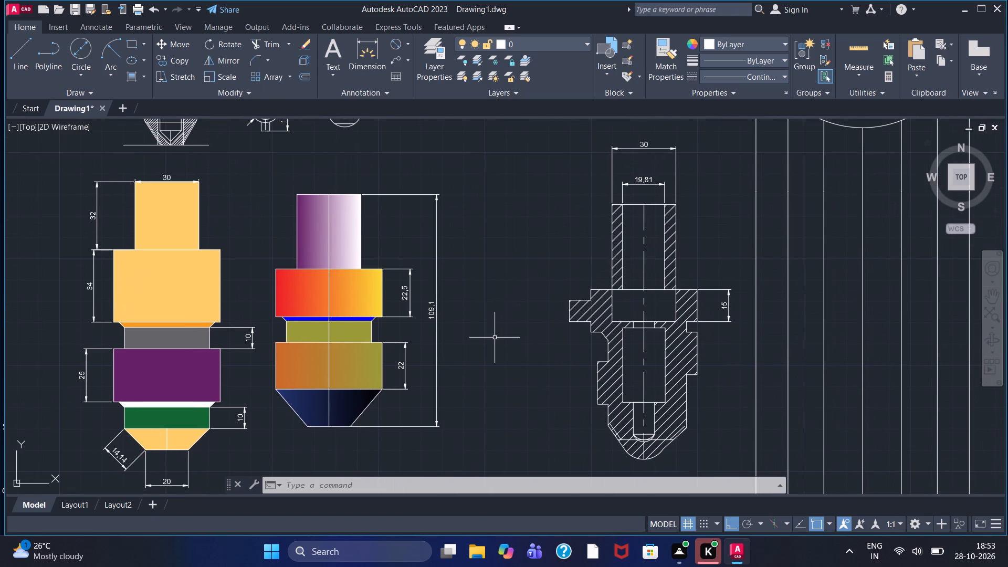
{"action": "scroll", "coordinate": [598, 335], "scroll_direction": "up", "scroll_amount": 1}
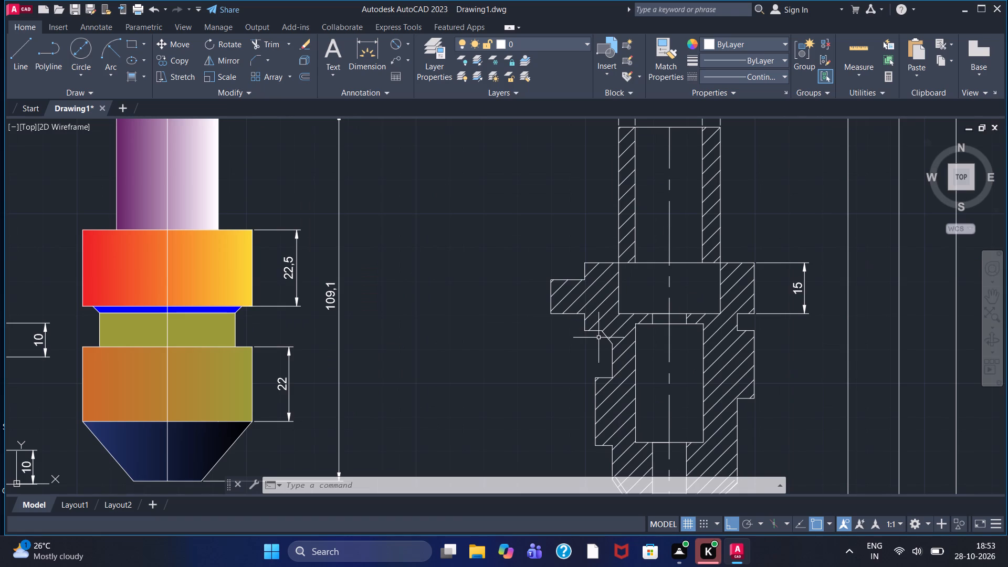
{"action": "scroll", "coordinate": [598, 338], "scroll_direction": "up", "scroll_amount": 1}
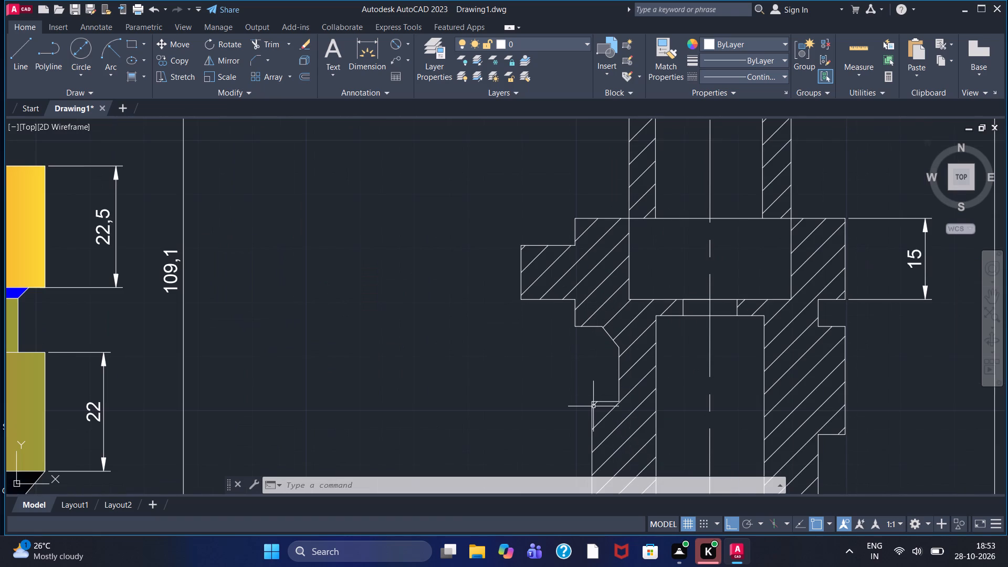
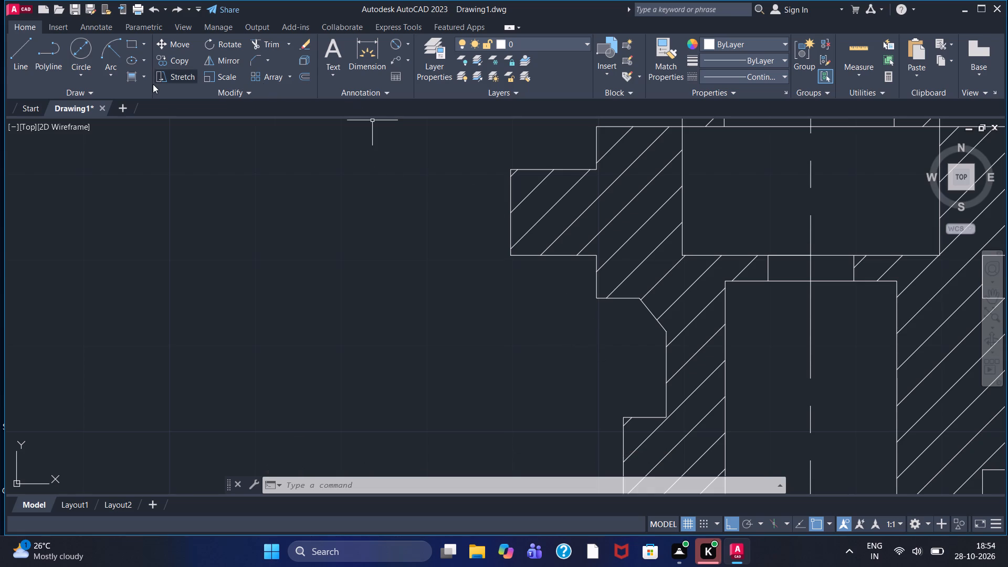
Gradient-fill both halves of the sectional view's upper bore, wide chamber, lower chamber and narrow bottom bore, using colours 34,52,110 and 0,0,0.
{"action": "left_click", "coordinate": [133, 76]}
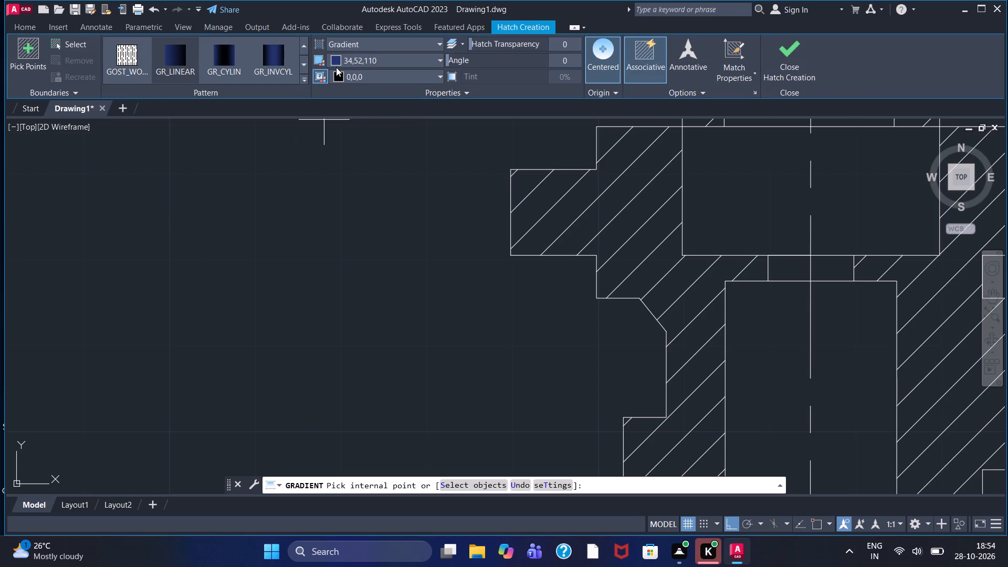
{"action": "scroll", "coordinate": [398, 243], "scroll_direction": "down", "scroll_amount": 3}
{"action": "middle_click_drag", "start_coordinate": [401, 243], "coordinate": [361, 289]}
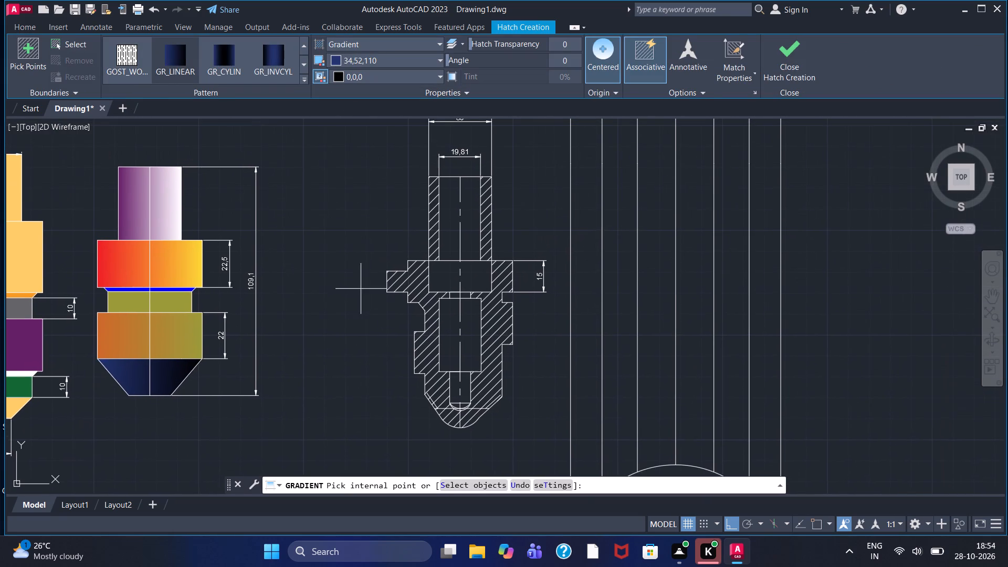
{"action": "left_click", "coordinate": [451, 208]}
{"action": "left_click", "coordinate": [467, 208]}
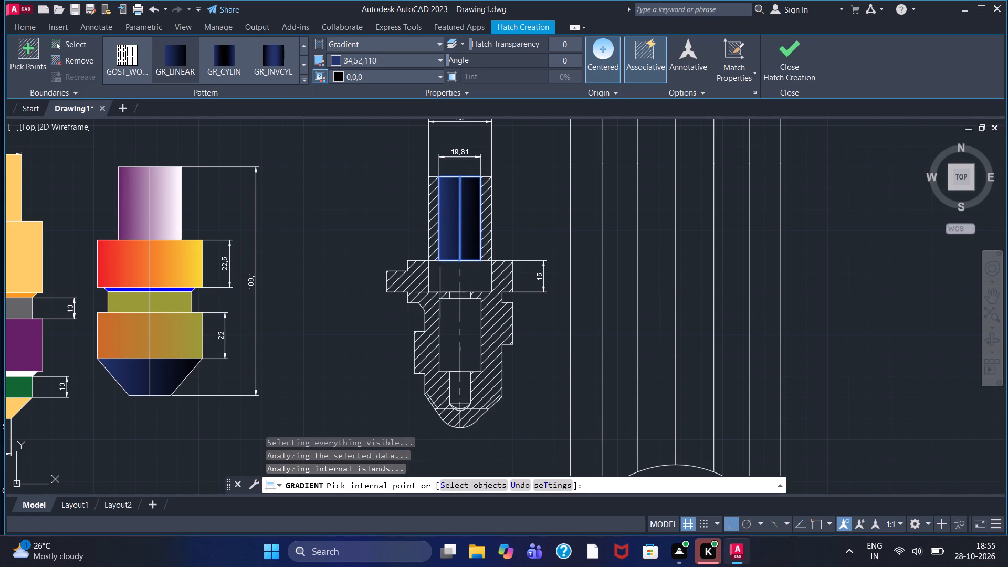
{"action": "left_click", "coordinate": [452, 270]}
{"action": "left_click", "coordinate": [471, 272]}
{"action": "left_click", "coordinate": [466, 323]}
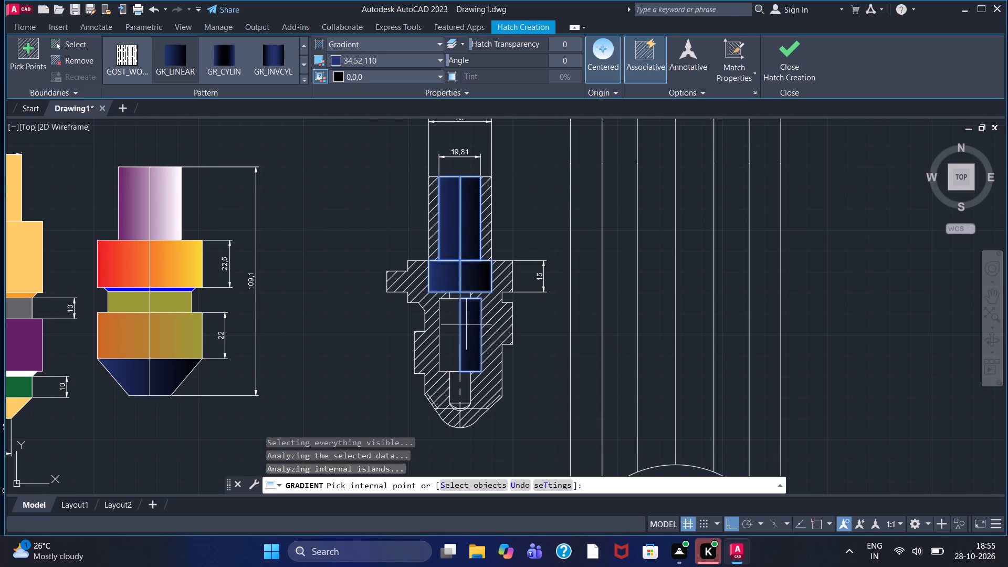
{"action": "left_click", "coordinate": [453, 322]}
{"action": "left_click", "coordinate": [455, 386]}
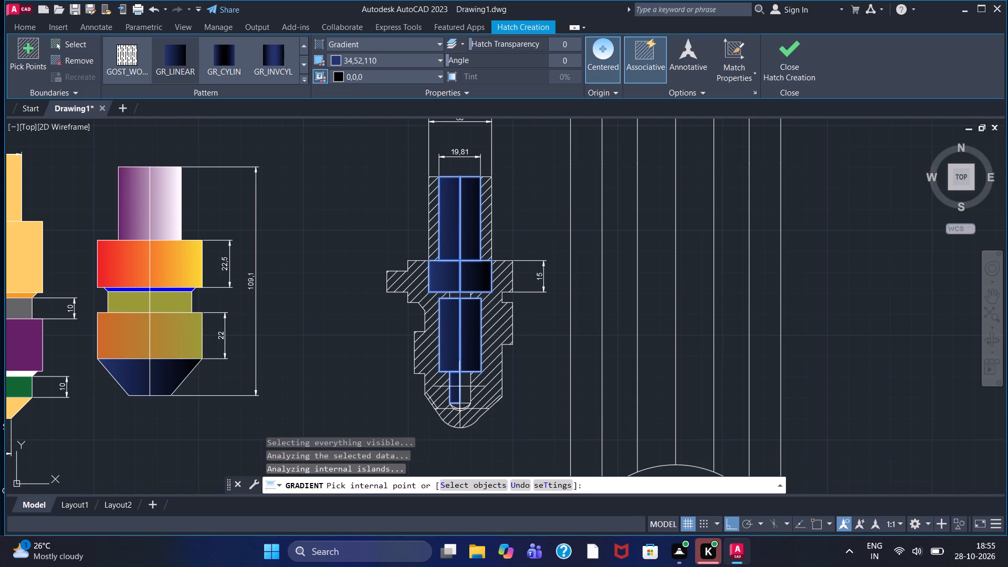
{"action": "left_click", "coordinate": [464, 386]}
Apply the same dark blue-to-black gradient to all segments of the narrow bore's rounded bottom and finish the fill.
{"action": "scroll", "coordinate": [460, 405], "scroll_direction": "up", "scroll_amount": 3}
{"action": "left_click", "coordinate": [442, 411]}
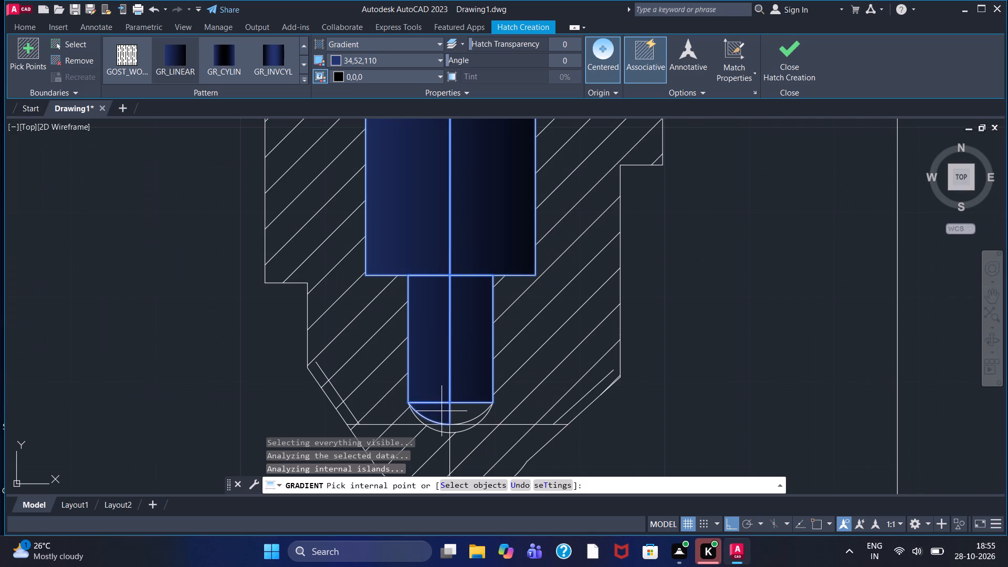
{"action": "left_click", "coordinate": [462, 411]}
{"action": "scroll", "coordinate": [464, 422], "scroll_direction": "up", "scroll_amount": 3}
{"action": "middle_click_drag", "start_coordinate": [432, 422], "coordinate": [443, 339]}
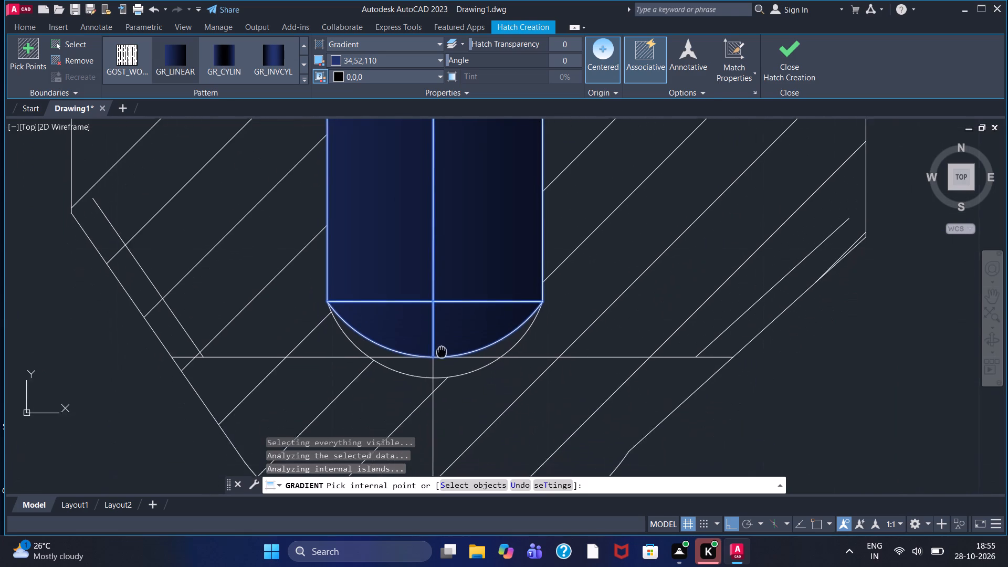
{"action": "middle_click_drag", "start_coordinate": [443, 339], "coordinate": [443, 331]}
{"action": "left_click", "coordinate": [381, 332]}
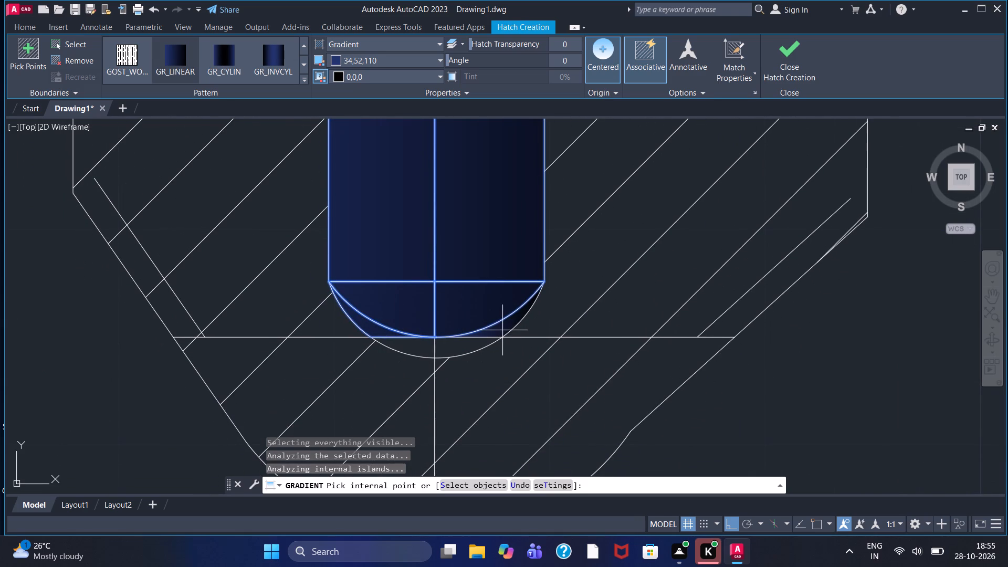
{"action": "left_click", "coordinate": [503, 330]}
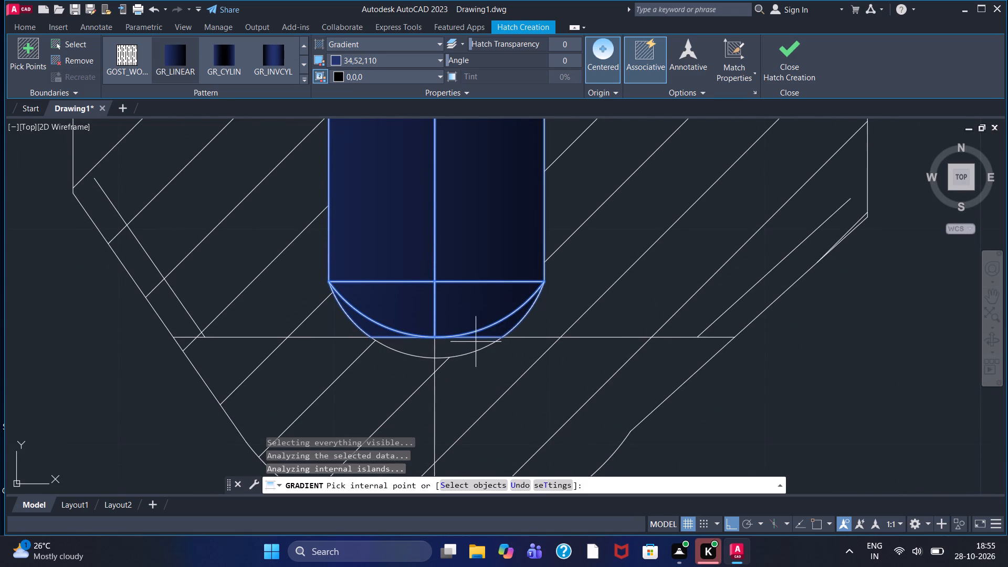
{"action": "left_click", "coordinate": [475, 342]}
{"action": "left_click", "coordinate": [430, 343]}
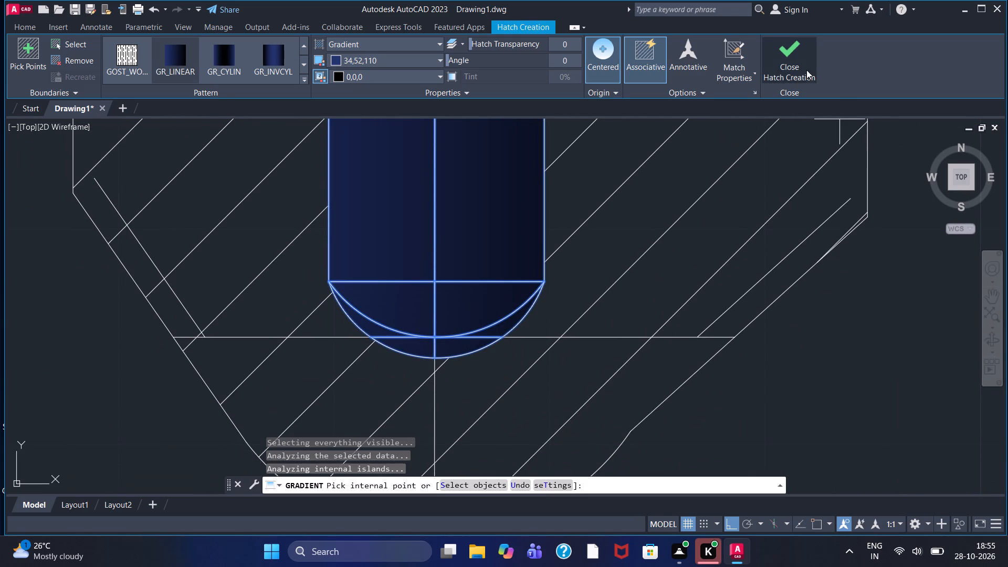
{"action": "left_click", "coordinate": [804, 68]}
Examine the gradient-filled sectional view alongside the coloured part views and the linked-arm drawing.
{"action": "scroll", "coordinate": [492, 328], "scroll_direction": "down", "scroll_amount": 4}
{"action": "scroll", "coordinate": [620, 327], "scroll_direction": "down", "scroll_amount": 1}
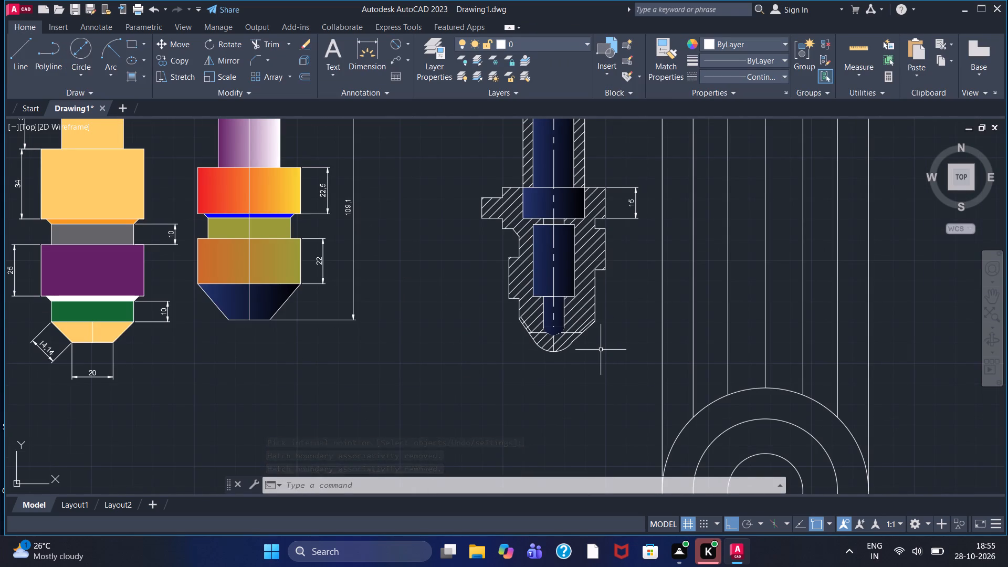
{"action": "scroll", "coordinate": [601, 350], "scroll_direction": "down", "scroll_amount": 1}
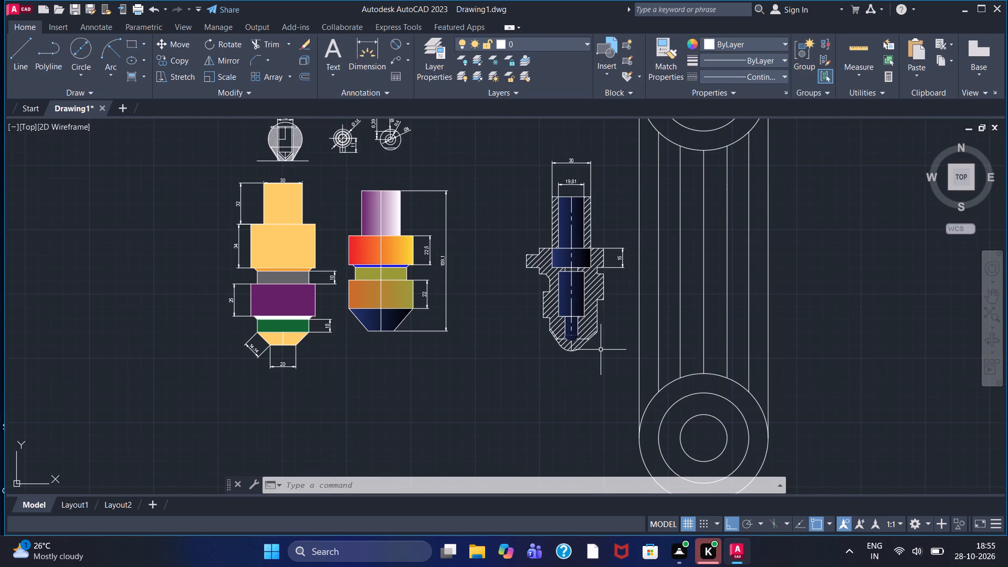
{"action": "middle_click_drag", "start_coordinate": [513, 356], "coordinate": [404, 381]}
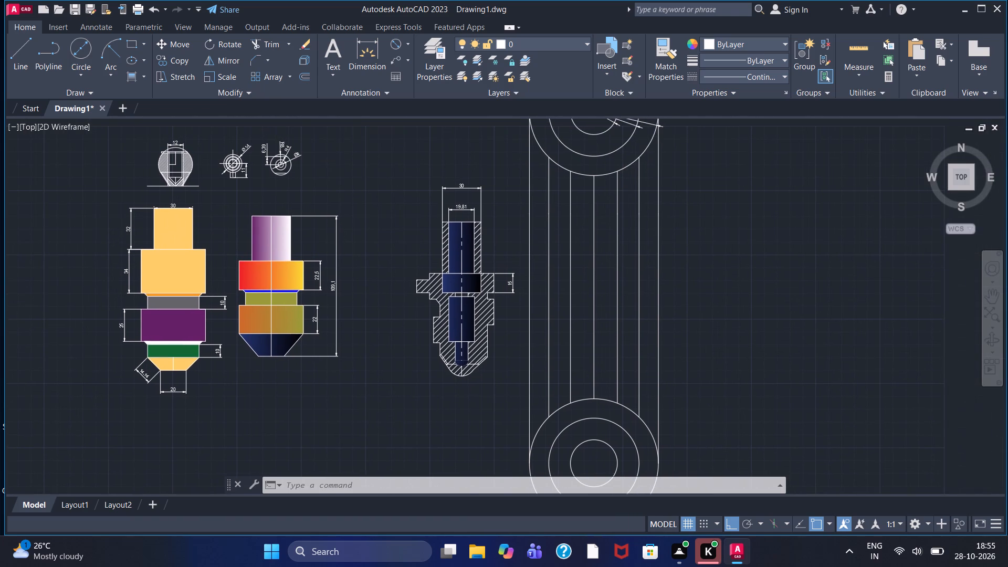
{"action": "scroll", "coordinate": [434, 356], "scroll_direction": "up", "scroll_amount": 2}
{"action": "scroll", "coordinate": [434, 356], "scroll_direction": "down", "scroll_amount": 2}
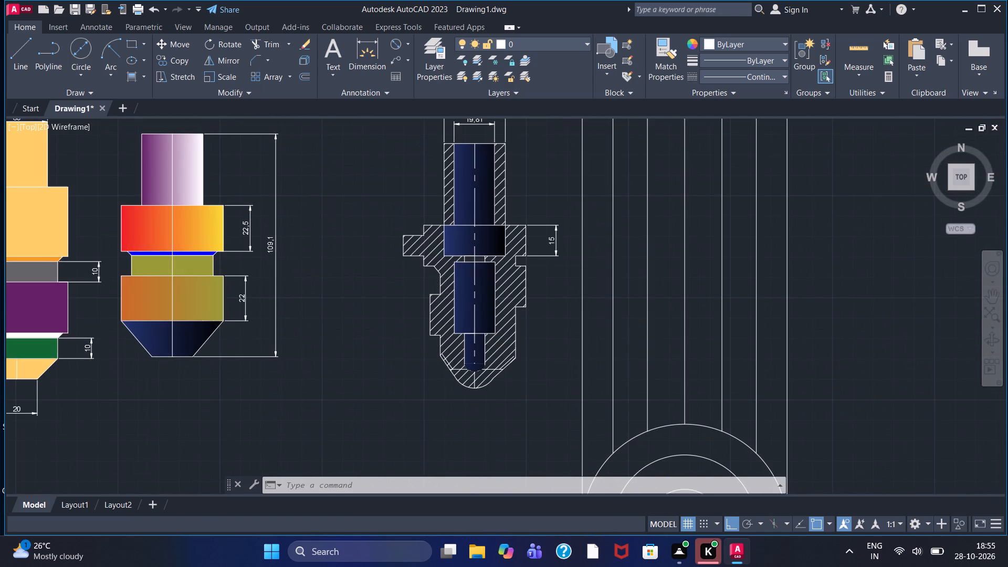
{"action": "middle_click_drag", "start_coordinate": [468, 360], "coordinate": [417, 364]}
{"action": "scroll", "coordinate": [444, 355], "scroll_direction": "down", "scroll_amount": 1}
{"action": "middle_click_drag", "start_coordinate": [444, 355], "coordinate": [402, 355]}
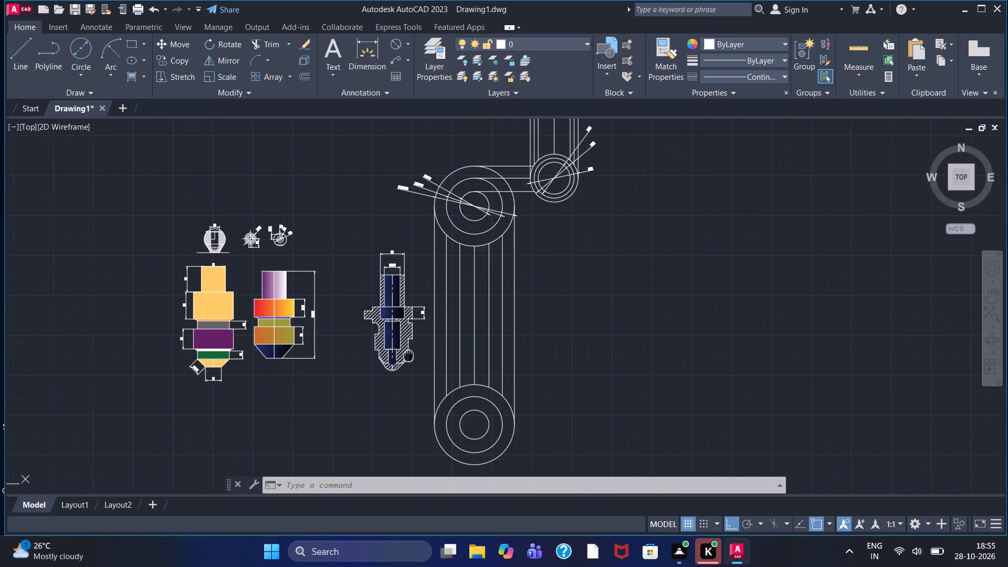
{"action": "middle_click_drag", "start_coordinate": [402, 355], "coordinate": [401, 355]}
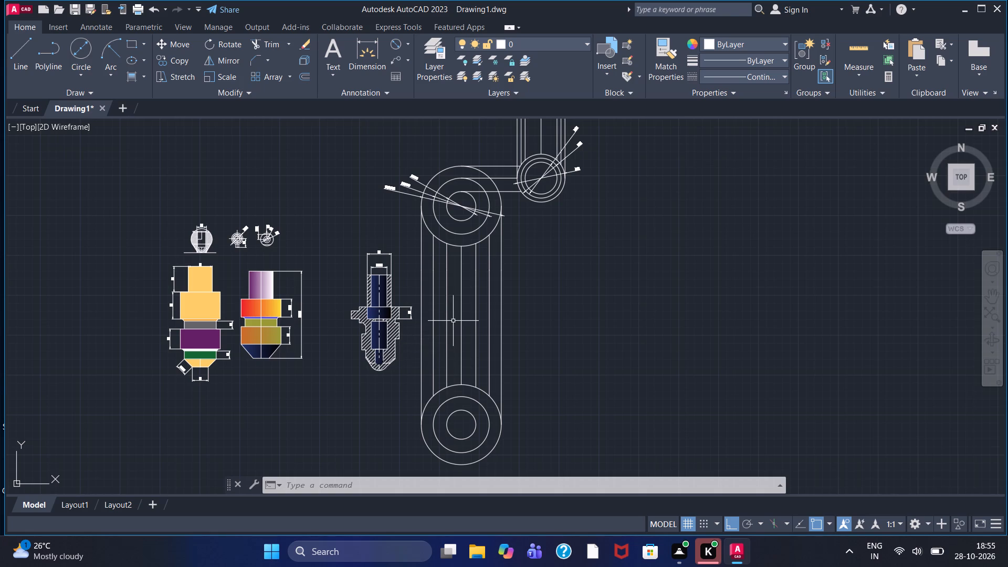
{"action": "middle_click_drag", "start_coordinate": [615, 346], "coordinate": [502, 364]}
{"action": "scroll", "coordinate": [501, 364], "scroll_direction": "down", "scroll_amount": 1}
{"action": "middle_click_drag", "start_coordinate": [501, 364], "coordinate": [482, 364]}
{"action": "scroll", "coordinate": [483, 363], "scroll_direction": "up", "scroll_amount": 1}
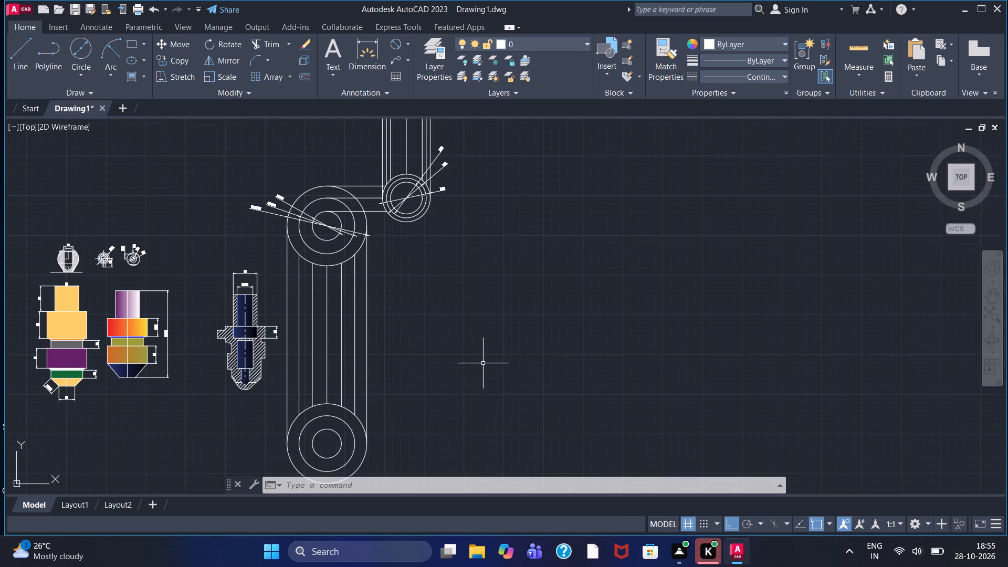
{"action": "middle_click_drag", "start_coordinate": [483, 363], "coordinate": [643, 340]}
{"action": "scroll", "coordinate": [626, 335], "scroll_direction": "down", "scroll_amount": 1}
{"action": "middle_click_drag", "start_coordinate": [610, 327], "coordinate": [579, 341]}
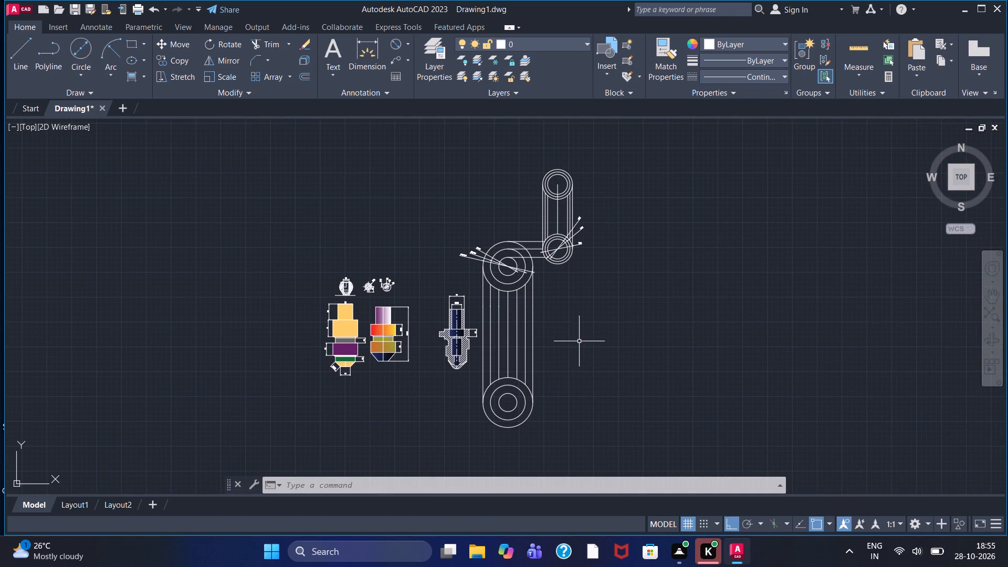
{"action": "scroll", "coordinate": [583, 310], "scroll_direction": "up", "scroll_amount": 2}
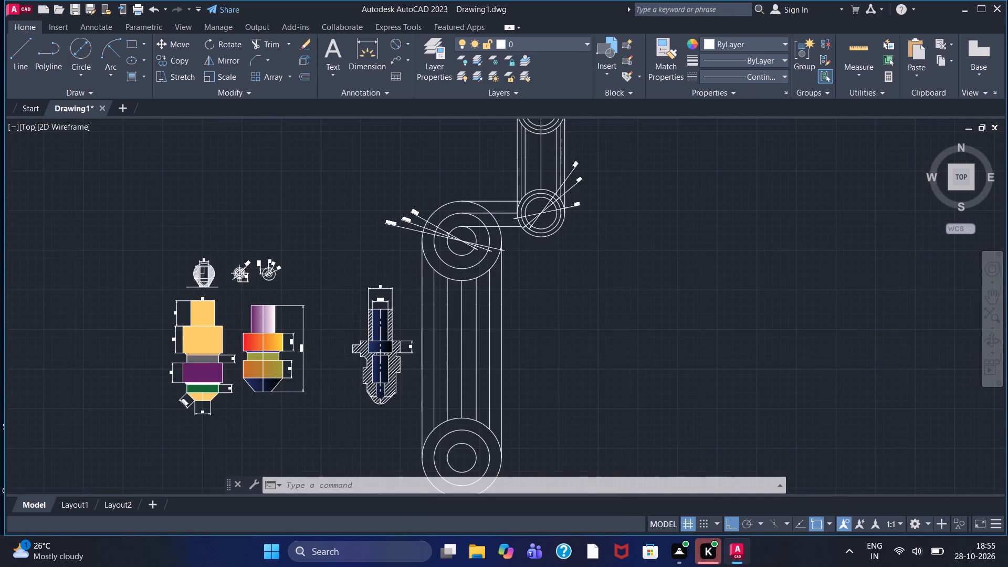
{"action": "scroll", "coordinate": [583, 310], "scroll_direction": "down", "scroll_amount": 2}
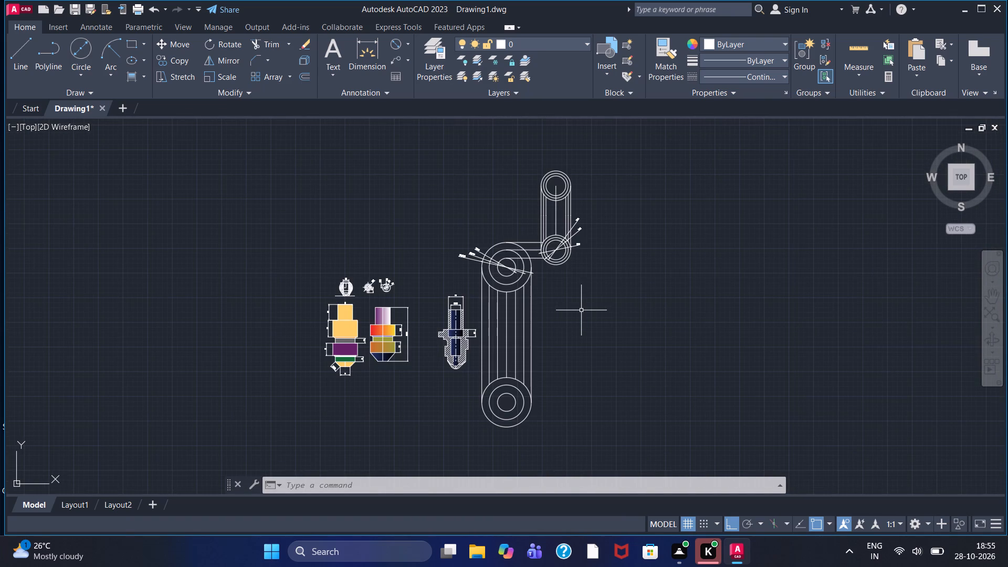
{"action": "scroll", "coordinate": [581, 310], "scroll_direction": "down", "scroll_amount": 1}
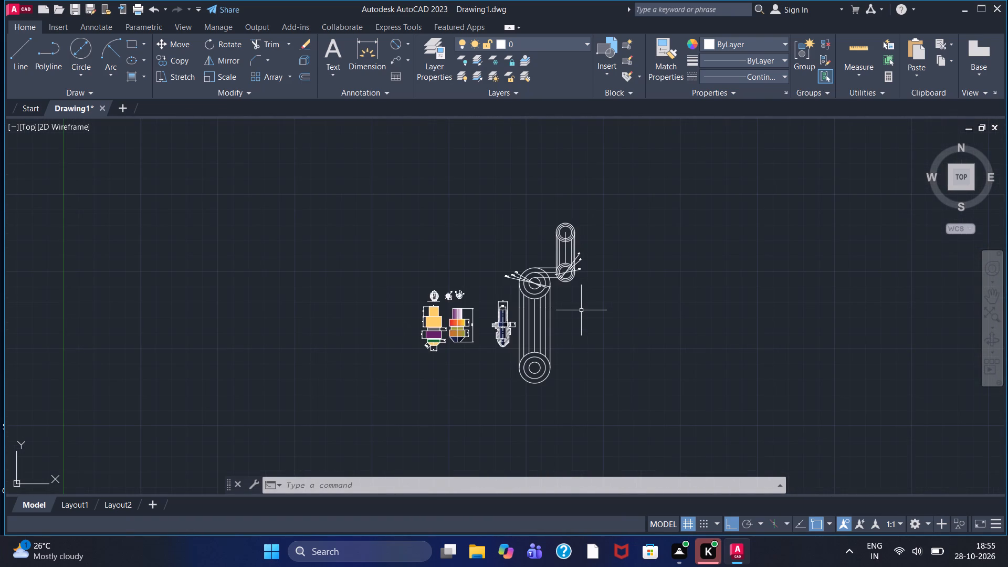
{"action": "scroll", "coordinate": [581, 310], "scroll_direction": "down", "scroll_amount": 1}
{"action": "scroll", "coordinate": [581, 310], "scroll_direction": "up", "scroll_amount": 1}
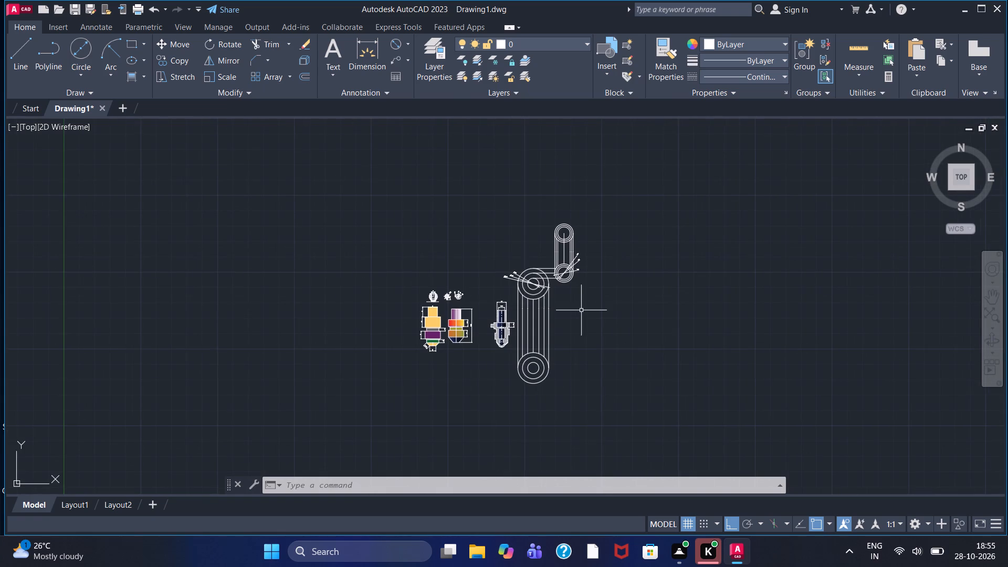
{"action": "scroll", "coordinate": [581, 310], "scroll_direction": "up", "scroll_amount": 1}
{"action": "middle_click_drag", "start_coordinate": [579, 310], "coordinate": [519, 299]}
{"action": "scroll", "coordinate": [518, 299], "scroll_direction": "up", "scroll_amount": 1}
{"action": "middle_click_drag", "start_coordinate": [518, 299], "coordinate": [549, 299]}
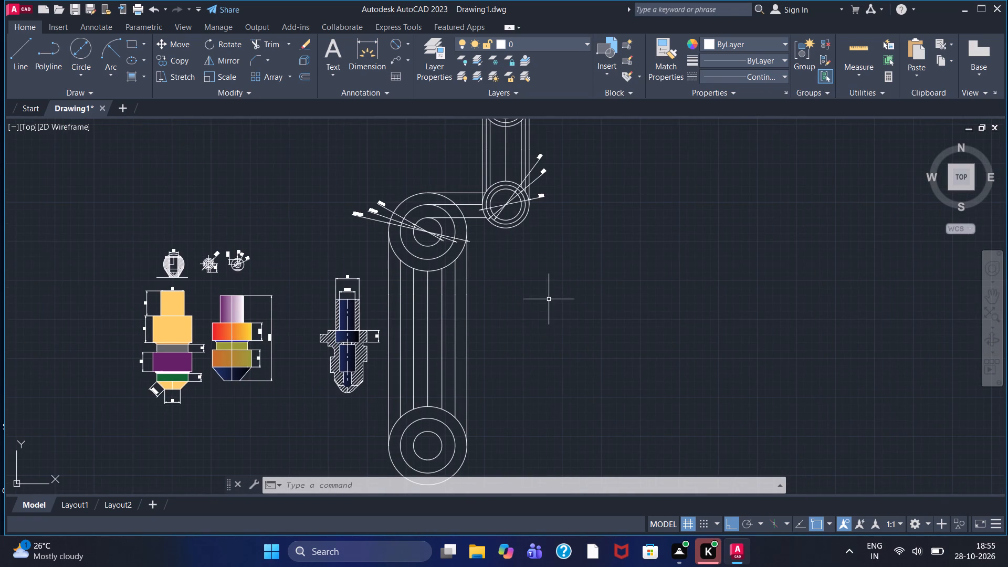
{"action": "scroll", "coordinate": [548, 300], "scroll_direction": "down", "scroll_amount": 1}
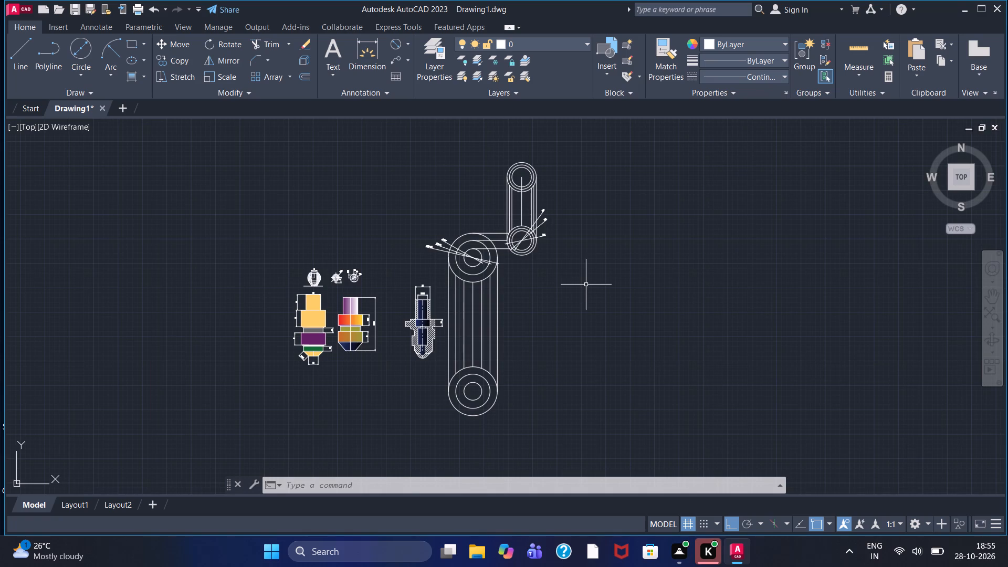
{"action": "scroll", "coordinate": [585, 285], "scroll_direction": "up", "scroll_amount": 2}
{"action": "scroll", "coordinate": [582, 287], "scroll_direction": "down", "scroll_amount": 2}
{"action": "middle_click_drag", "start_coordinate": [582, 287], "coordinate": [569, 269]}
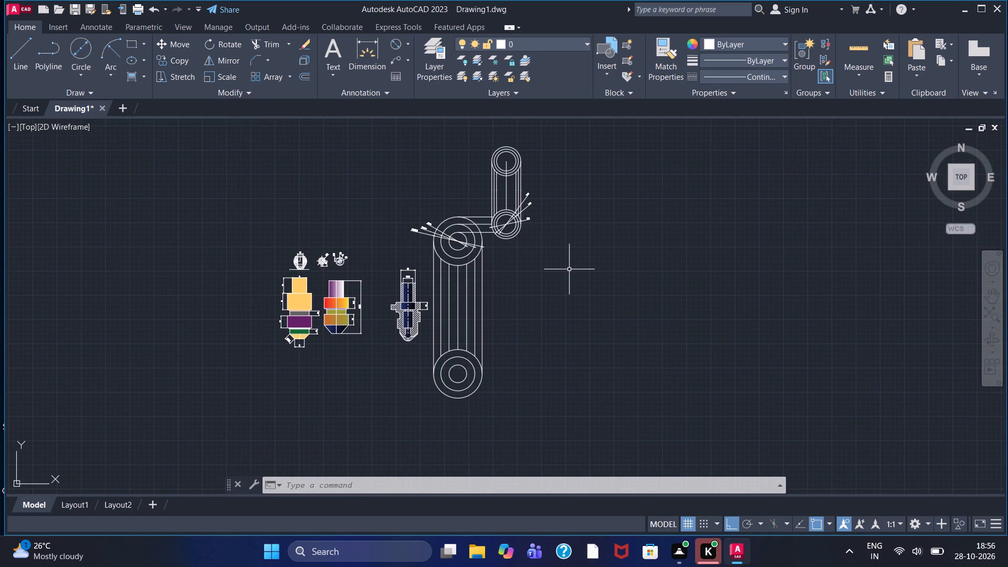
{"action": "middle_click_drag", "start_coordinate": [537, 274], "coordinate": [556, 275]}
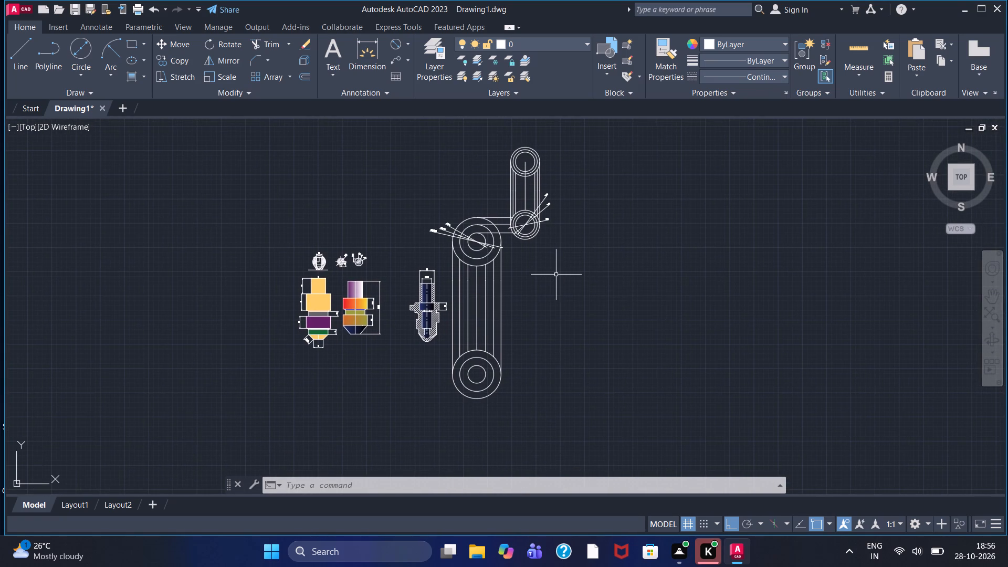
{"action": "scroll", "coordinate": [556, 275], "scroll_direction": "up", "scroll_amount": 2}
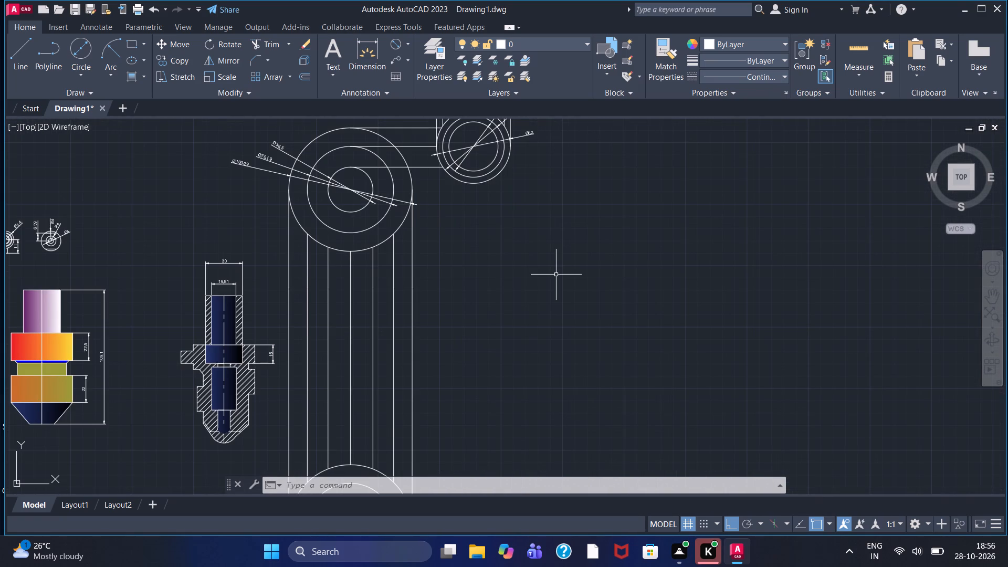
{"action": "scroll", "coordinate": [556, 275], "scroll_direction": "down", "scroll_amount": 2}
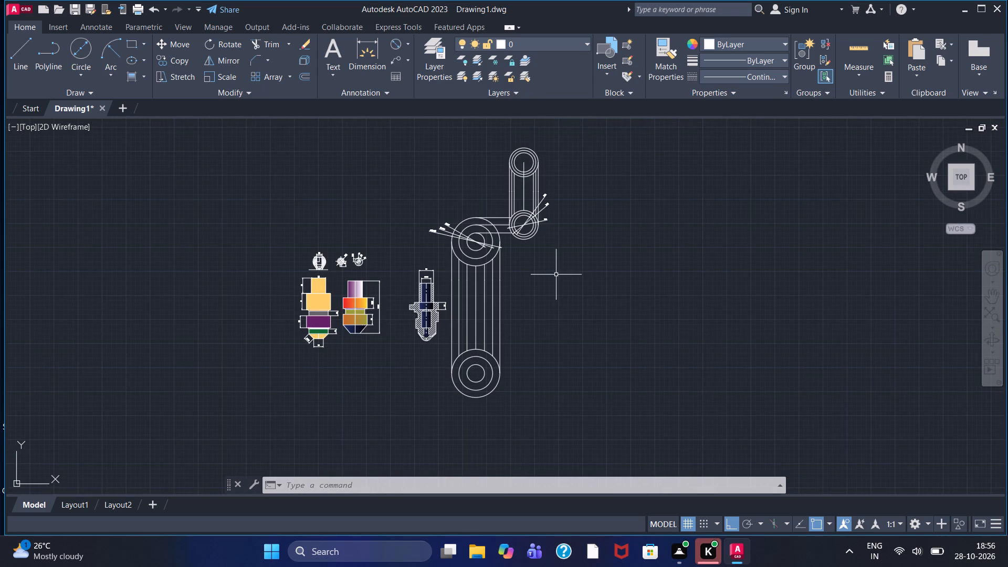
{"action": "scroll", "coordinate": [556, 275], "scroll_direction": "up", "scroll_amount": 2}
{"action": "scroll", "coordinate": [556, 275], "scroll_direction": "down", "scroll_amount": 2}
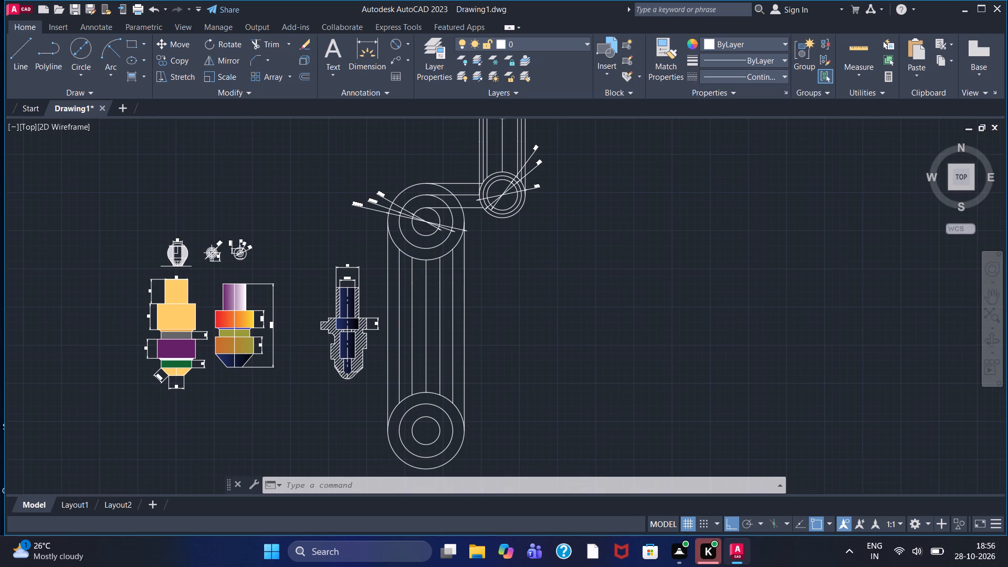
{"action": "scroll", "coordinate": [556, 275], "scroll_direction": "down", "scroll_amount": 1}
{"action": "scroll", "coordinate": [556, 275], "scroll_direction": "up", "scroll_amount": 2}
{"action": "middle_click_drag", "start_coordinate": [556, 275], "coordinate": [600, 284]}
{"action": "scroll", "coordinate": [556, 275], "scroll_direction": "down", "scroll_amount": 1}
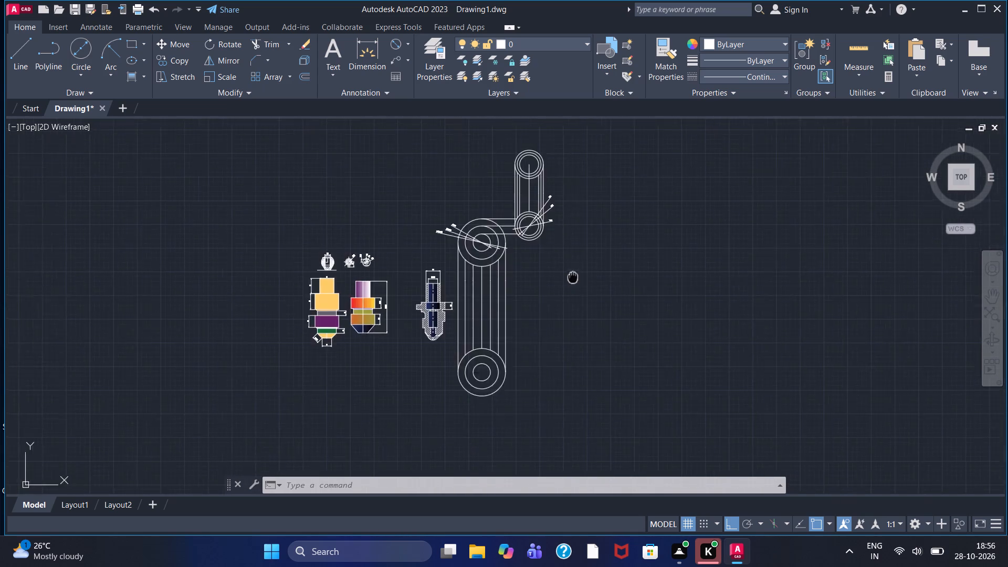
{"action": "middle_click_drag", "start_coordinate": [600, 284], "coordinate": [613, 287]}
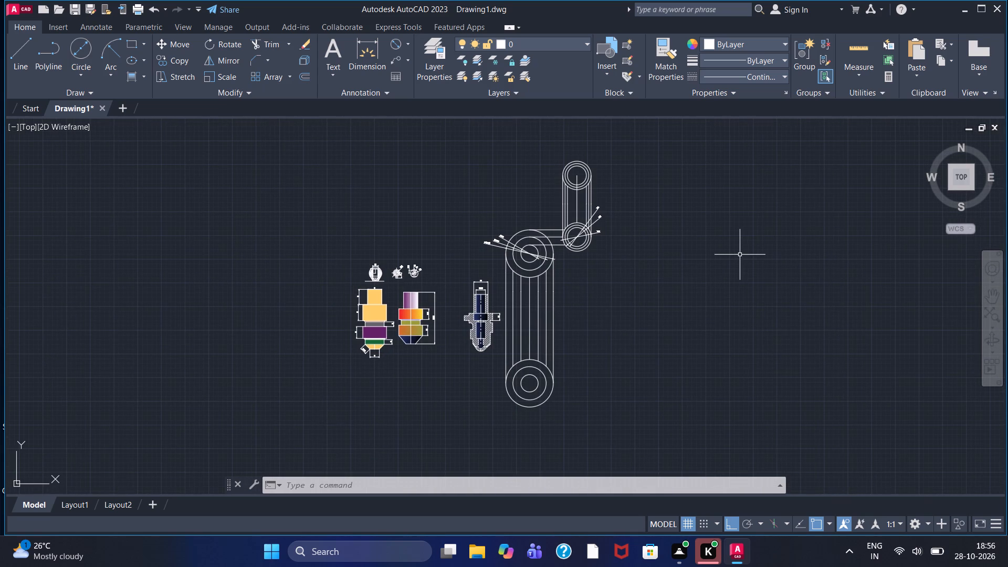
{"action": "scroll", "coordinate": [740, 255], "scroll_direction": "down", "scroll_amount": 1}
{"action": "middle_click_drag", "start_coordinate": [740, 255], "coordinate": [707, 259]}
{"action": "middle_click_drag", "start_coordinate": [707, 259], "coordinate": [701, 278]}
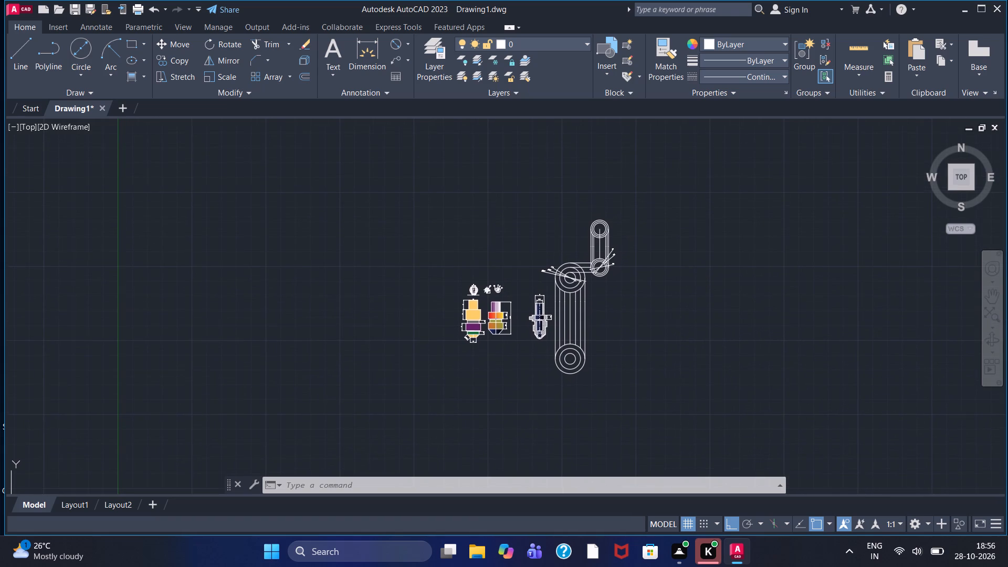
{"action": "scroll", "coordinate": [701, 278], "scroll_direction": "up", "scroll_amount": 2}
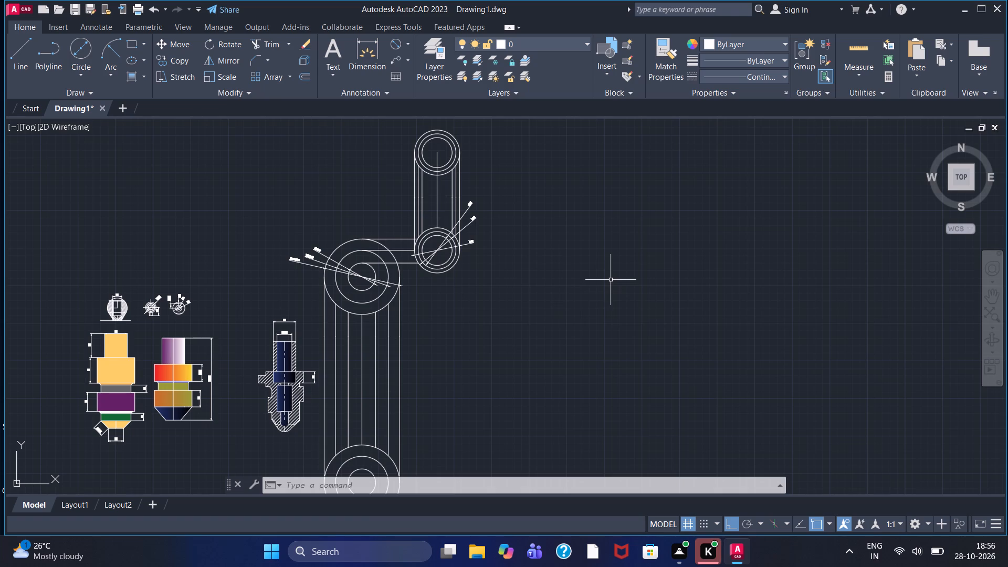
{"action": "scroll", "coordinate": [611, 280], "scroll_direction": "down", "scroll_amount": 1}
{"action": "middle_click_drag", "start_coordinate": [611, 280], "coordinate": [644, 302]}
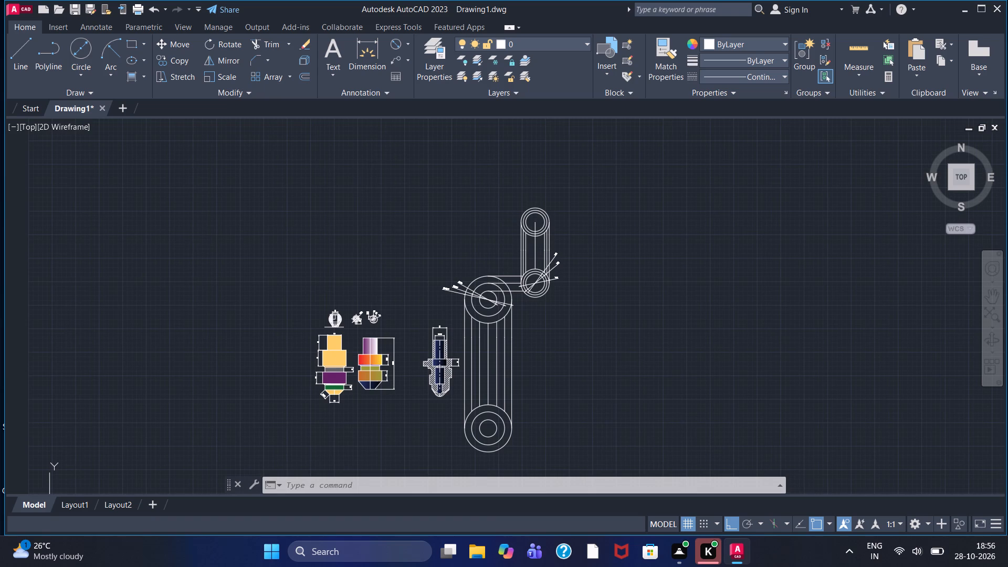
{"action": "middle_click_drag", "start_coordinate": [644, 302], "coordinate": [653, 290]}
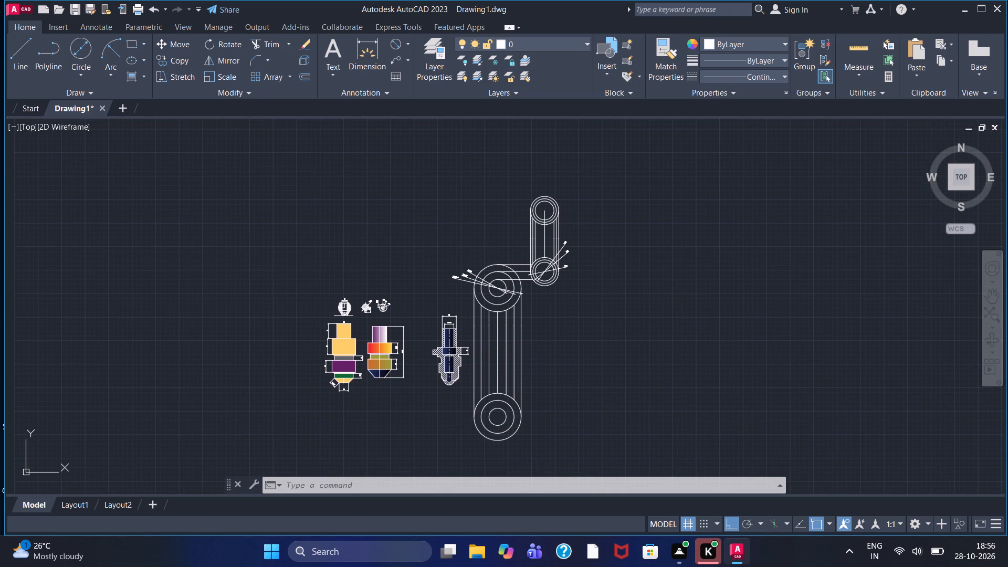
Trim away the four inner vertical lines between the circle sets of the upper, shorter arm in the linked-arm drawing.
{"action": "scroll", "coordinate": [593, 305], "scroll_direction": "up", "scroll_amount": 2}
{"action": "scroll", "coordinate": [593, 305], "scroll_direction": "down", "scroll_amount": 1}
{"action": "middle_click_drag", "start_coordinate": [595, 302], "coordinate": [637, 289]}
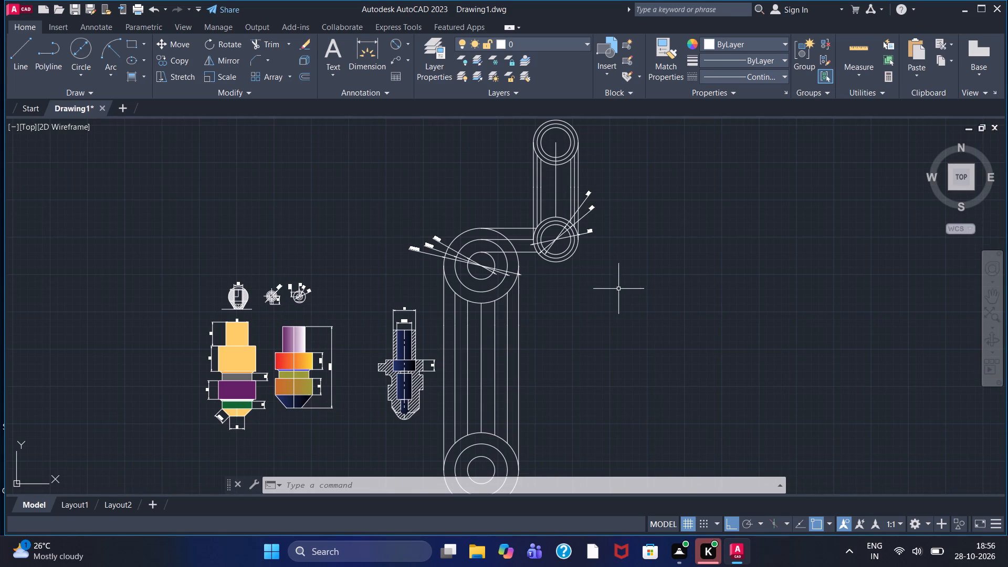
{"action": "middle_click_drag", "start_coordinate": [487, 255], "coordinate": [499, 304]}
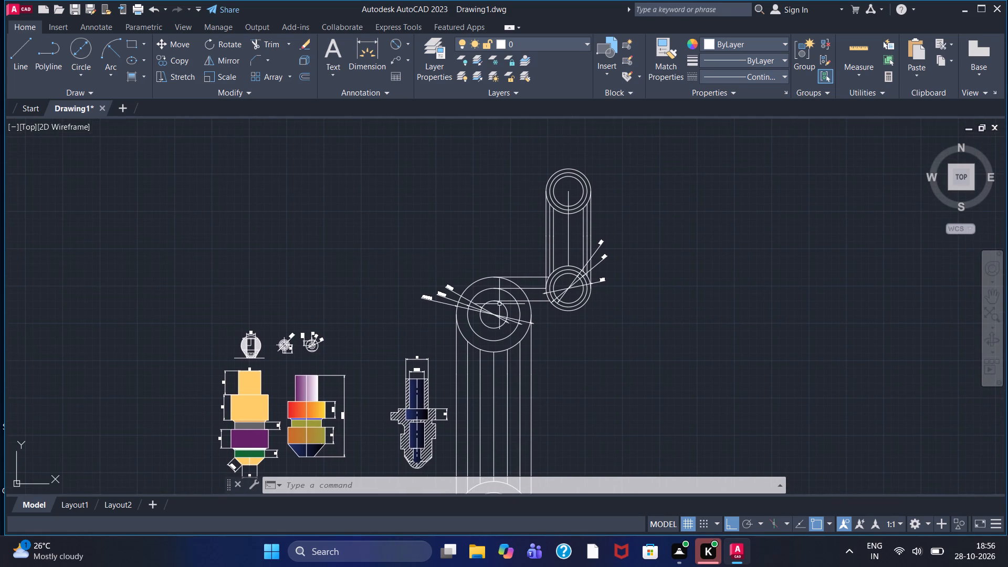
{"action": "scroll", "coordinate": [559, 272], "scroll_direction": "up", "scroll_amount": 2}
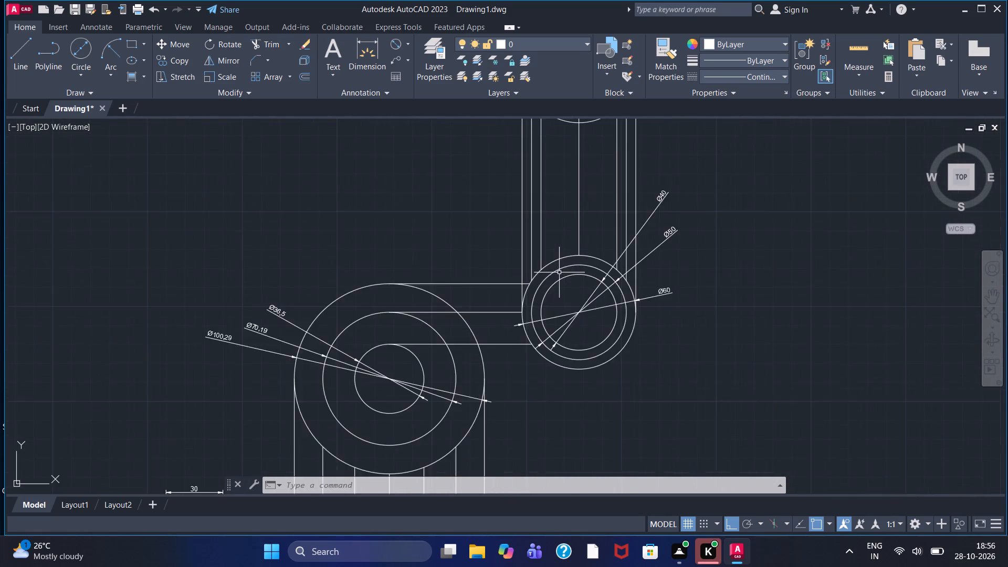
{"action": "scroll", "coordinate": [559, 270], "scroll_direction": "down", "scroll_amount": 1}
{"action": "left_click", "coordinate": [265, 45]}
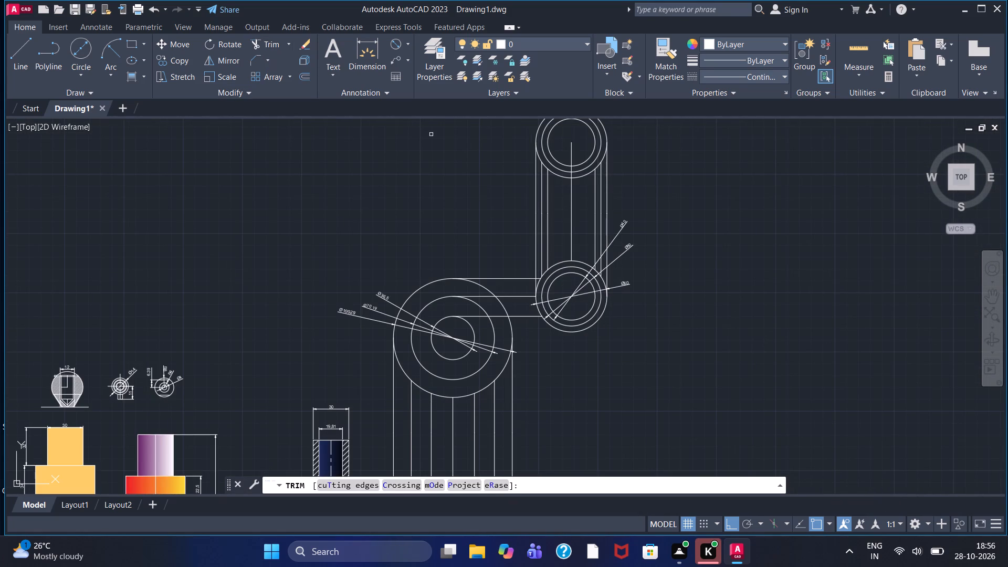
{"action": "left_click", "coordinate": [542, 215]}
{"action": "left_click", "coordinate": [548, 215]}
{"action": "left_click", "coordinate": [548, 225]}
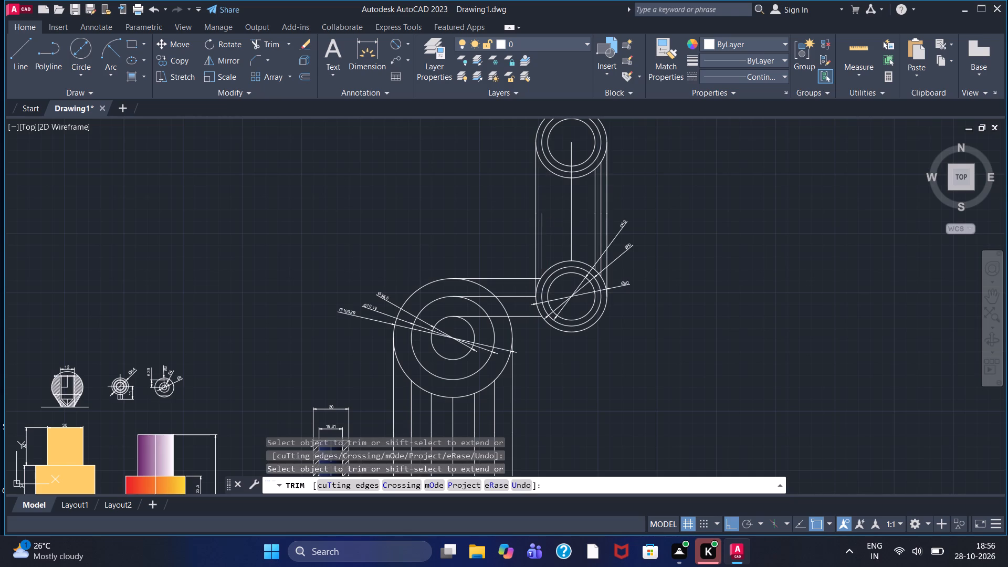
{"action": "left_click", "coordinate": [543, 226]}
{"action": "left_click", "coordinate": [596, 209]}
{"action": "left_click", "coordinate": [596, 222]}
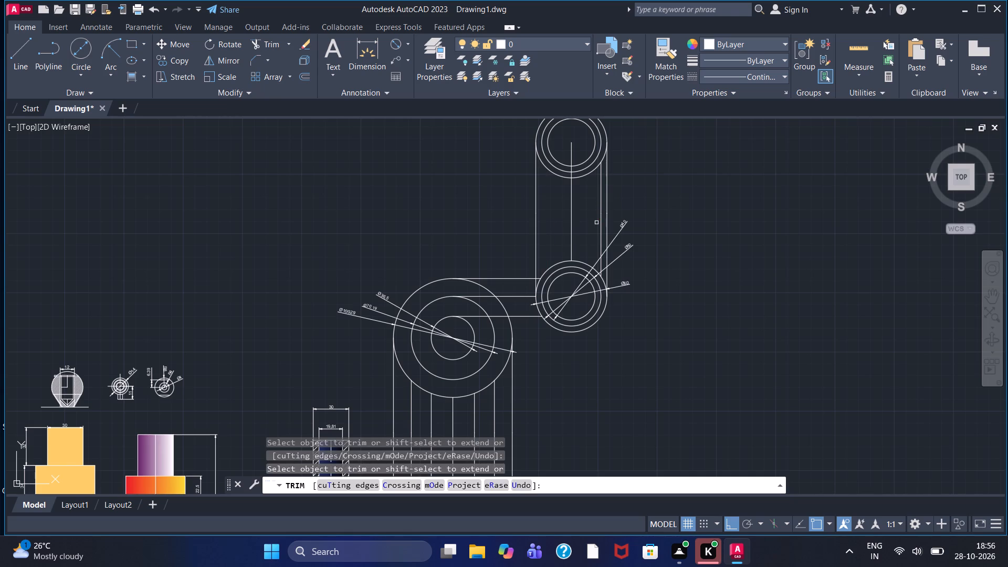
{"action": "left_click", "coordinate": [602, 227]}
{"action": "left_click", "coordinate": [602, 212]}
Trim away the upper arm's vertical centre line, including its leftover pieces inside the top concentric circles.
{"action": "scroll", "coordinate": [584, 229], "scroll_direction": "down", "scroll_amount": 1}
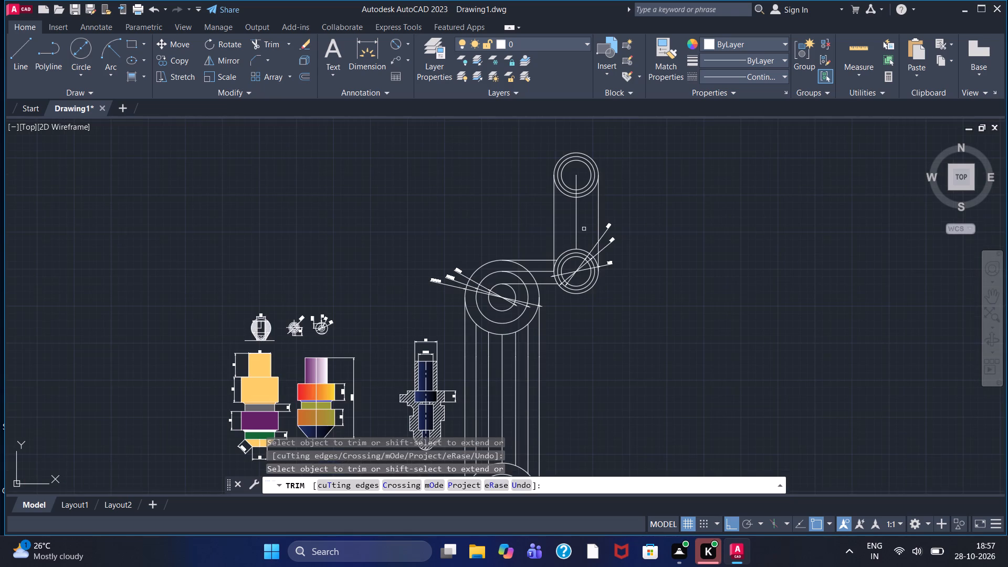
{"action": "left_click", "coordinate": [576, 227]}
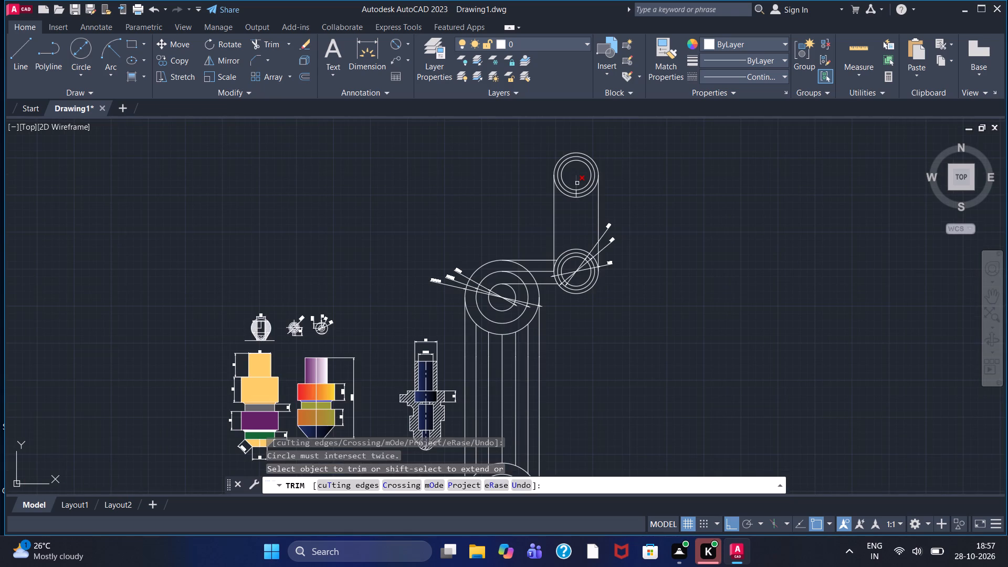
{"action": "left_click", "coordinate": [577, 183]}
{"action": "scroll", "coordinate": [576, 183], "scroll_direction": "up", "scroll_amount": 3}
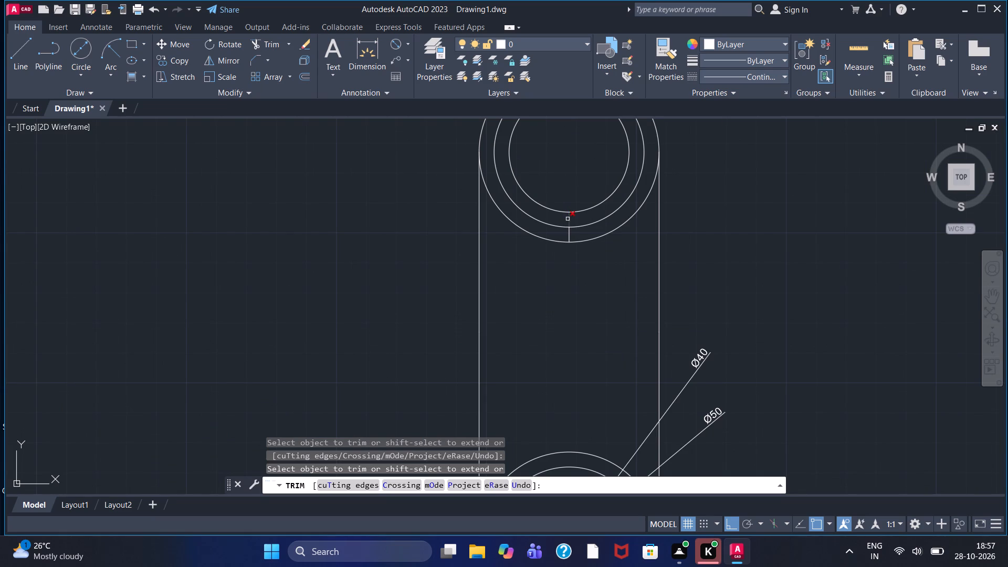
{"action": "left_click", "coordinate": [568, 219]}
{"action": "left_click", "coordinate": [571, 235]}
Trim away all five inner vertical lines of the long lower arm, keeping only its two outer edge lines.
{"action": "scroll", "coordinate": [571, 238], "scroll_direction": "down", "scroll_amount": 2}
{"action": "middle_click_drag", "start_coordinate": [571, 276], "coordinate": [636, 241]}
{"action": "middle_click_drag", "start_coordinate": [581, 279], "coordinate": [573, 173]}
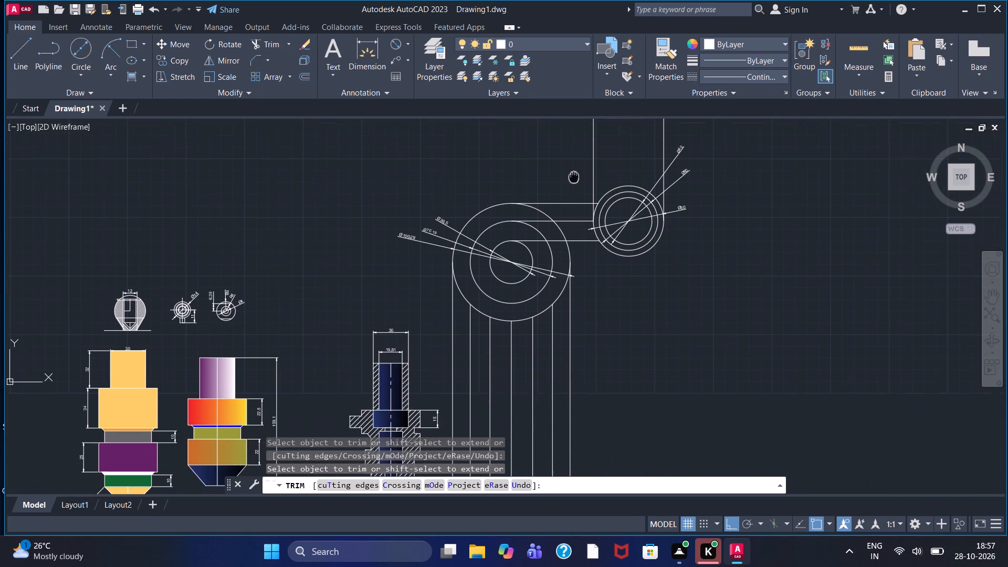
{"action": "scroll", "coordinate": [448, 311], "scroll_direction": "down", "scroll_amount": 2}
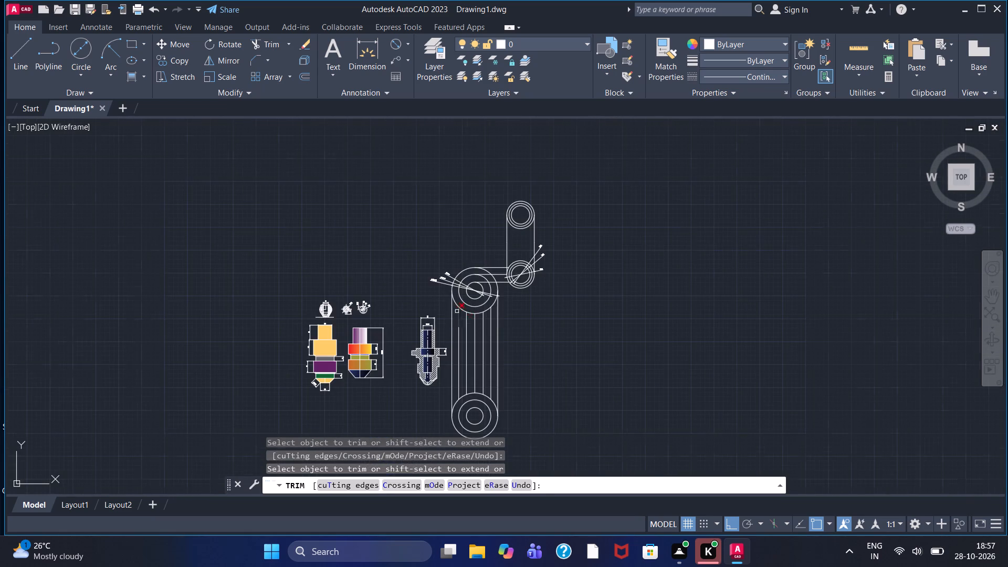
{"action": "middle_click_drag", "start_coordinate": [537, 369], "coordinate": [600, 288]}
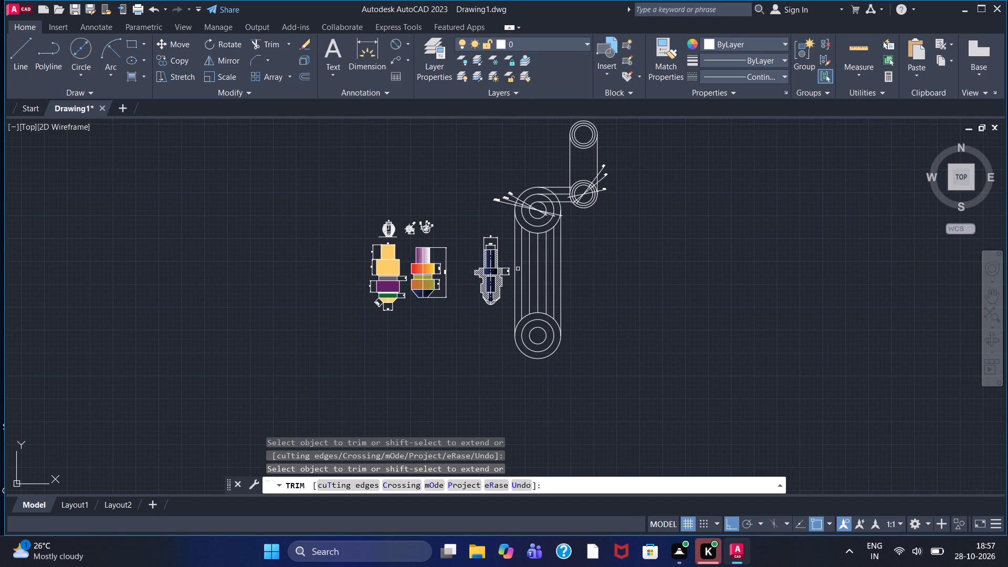
{"action": "left_click", "coordinate": [521, 270]}
{"action": "left_click", "coordinate": [523, 239]}
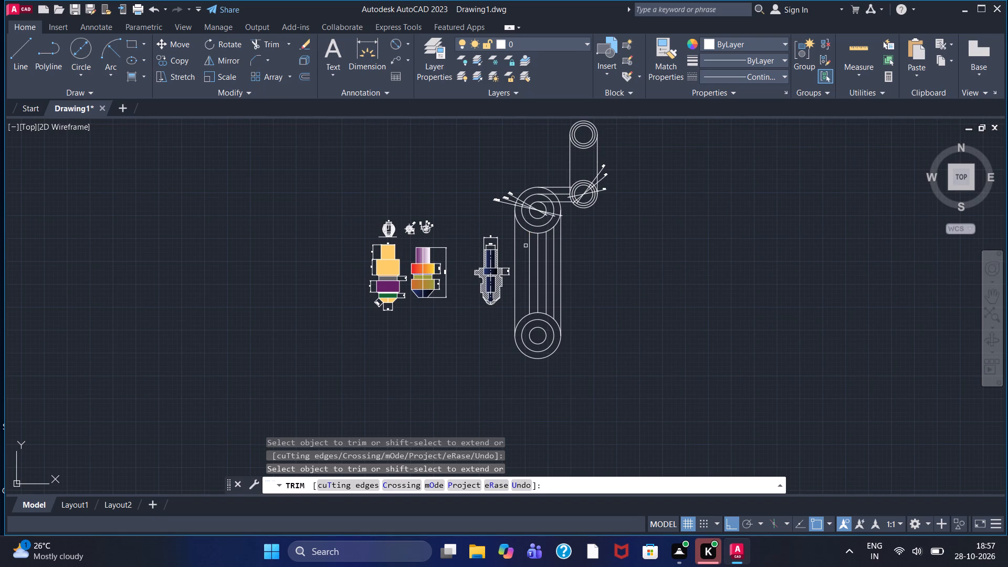
{"action": "left_click", "coordinate": [527, 247]}
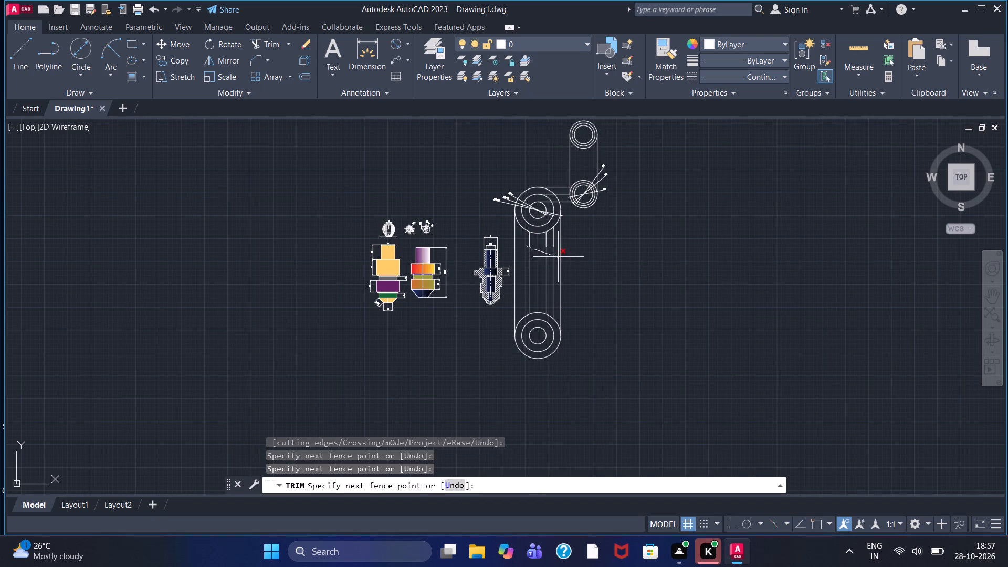
{"action": "left_click", "coordinate": [558, 257]}
{"action": "left_click", "coordinate": [554, 245]}
{"action": "left_click", "coordinate": [547, 242]}
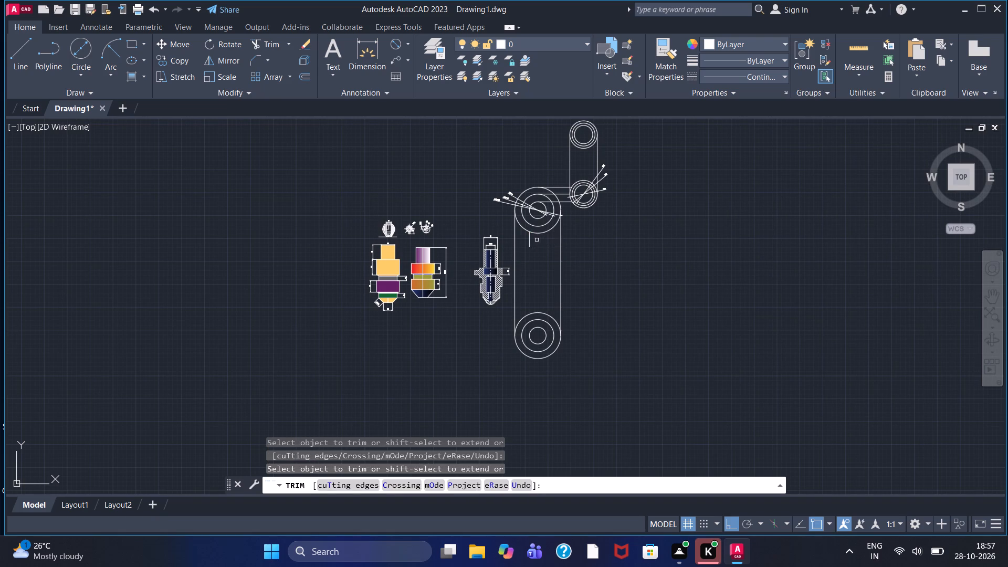
{"action": "left_click", "coordinate": [530, 240]}
Trim away the three horizontal lines connecting the lower arm's top circles to the upper arm's Ø60 circle, including their pieces inside the circles.
{"action": "scroll", "coordinate": [552, 213], "scroll_direction": "up", "scroll_amount": 2}
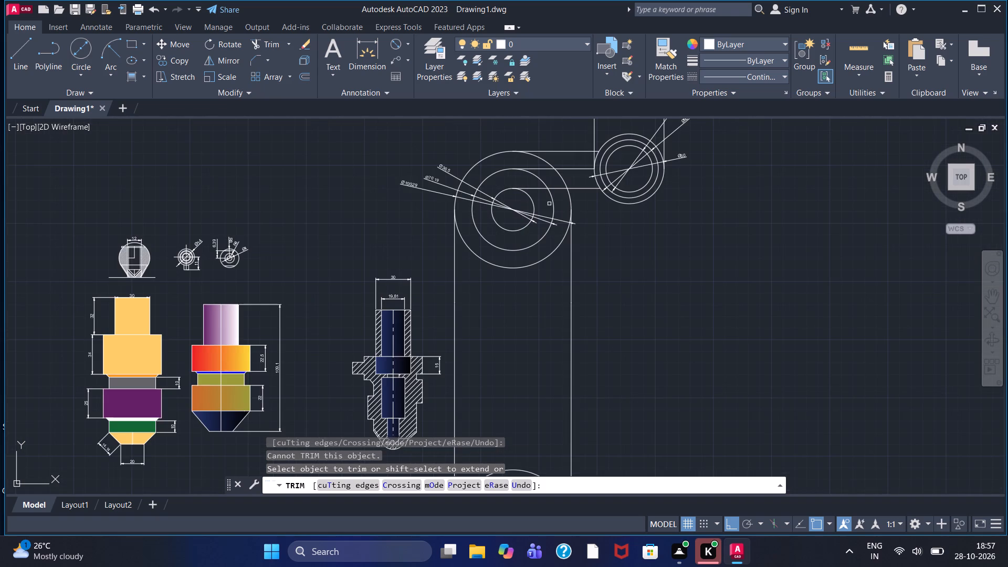
{"action": "left_click", "coordinate": [558, 189]}
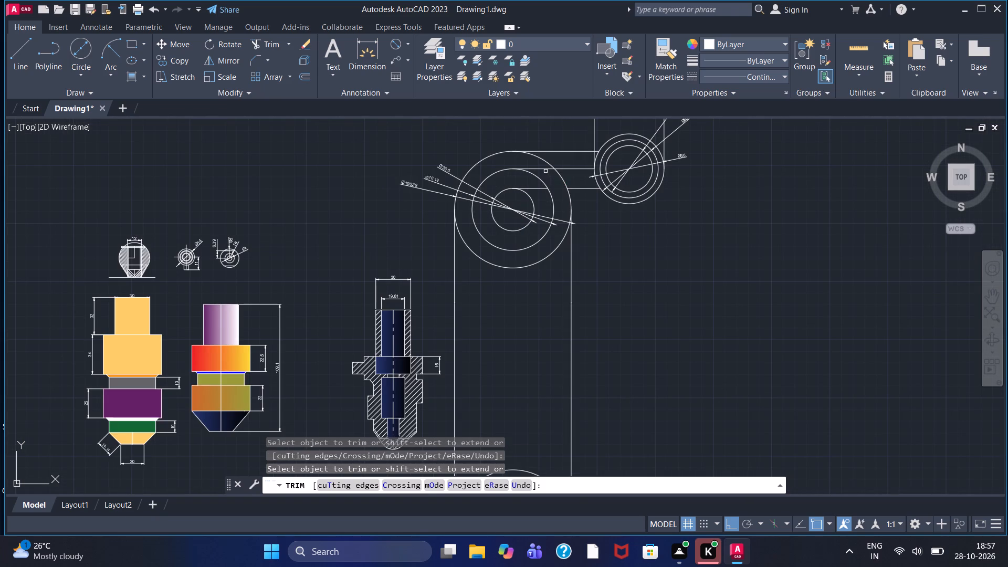
{"action": "left_click", "coordinate": [544, 168]}
{"action": "left_click", "coordinate": [552, 149]}
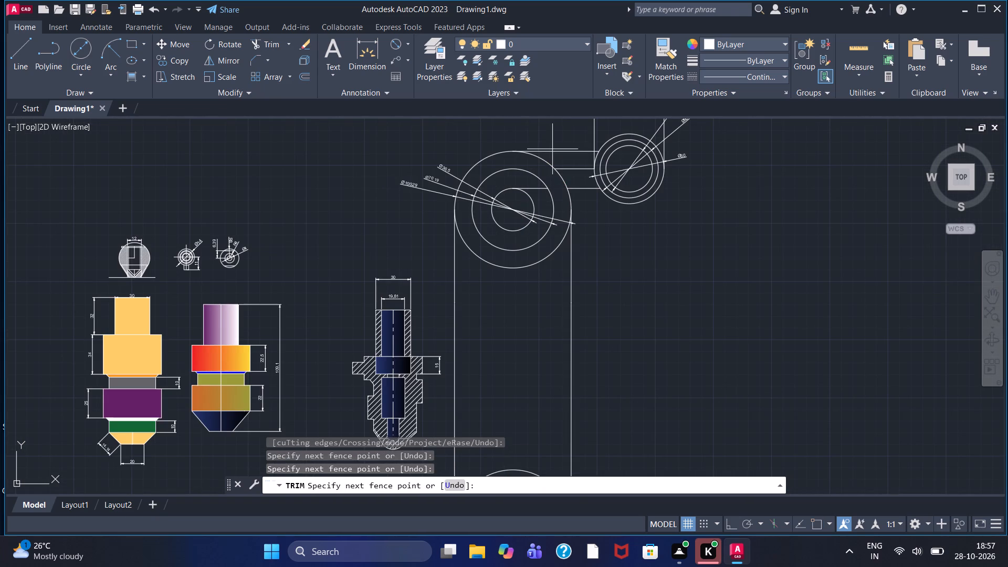
{"action": "left_click", "coordinate": [559, 157]}
{"action": "left_click", "coordinate": [564, 165]}
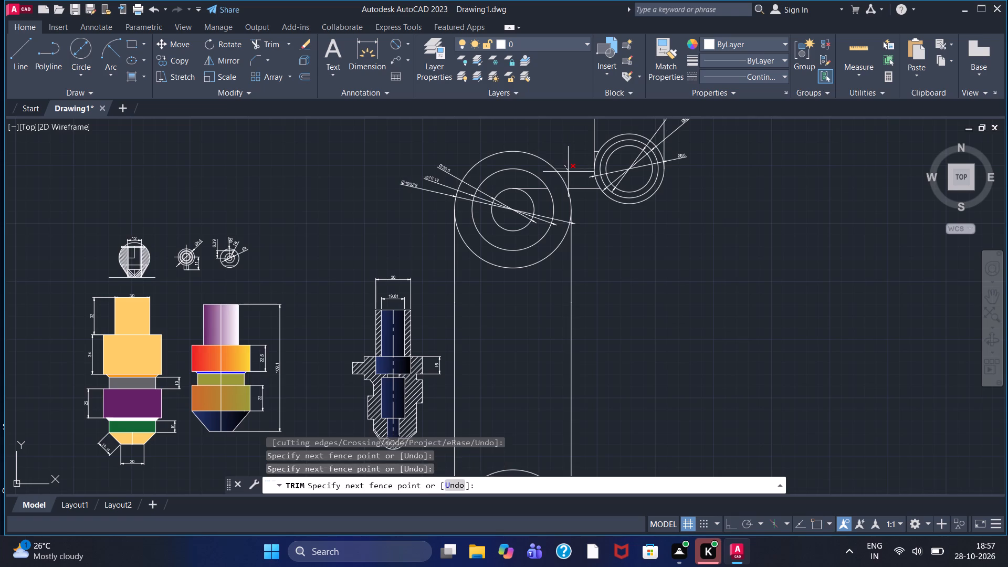
{"action": "left_click", "coordinate": [568, 172]}
{"action": "left_click", "coordinate": [576, 191]}
{"action": "left_click", "coordinate": [576, 183]}
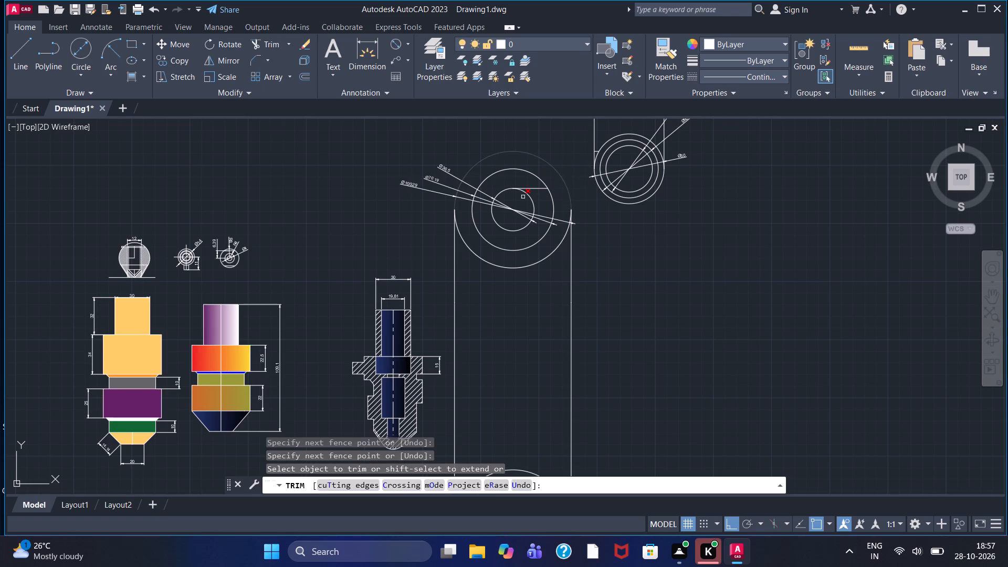
{"action": "left_click", "coordinate": [529, 191]}
{"action": "left_click", "coordinate": [534, 183]}
Trim off the short horizontal stub left between the upper arm's outer edge line and the Ø60 circle.
{"action": "scroll", "coordinate": [538, 193], "scroll_direction": "down", "scroll_amount": 1}
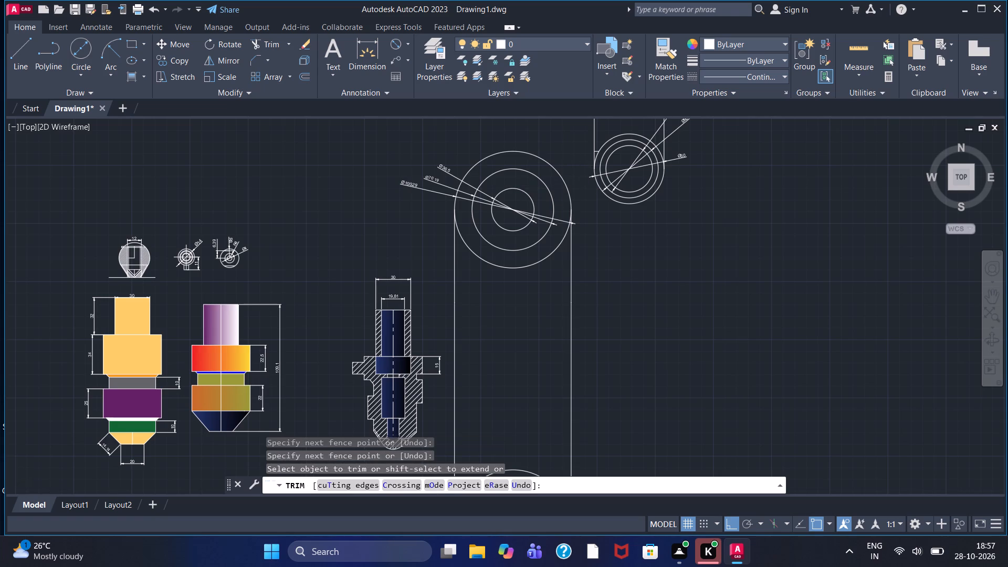
{"action": "middle_click_drag", "start_coordinate": [639, 331], "coordinate": [652, 350]}
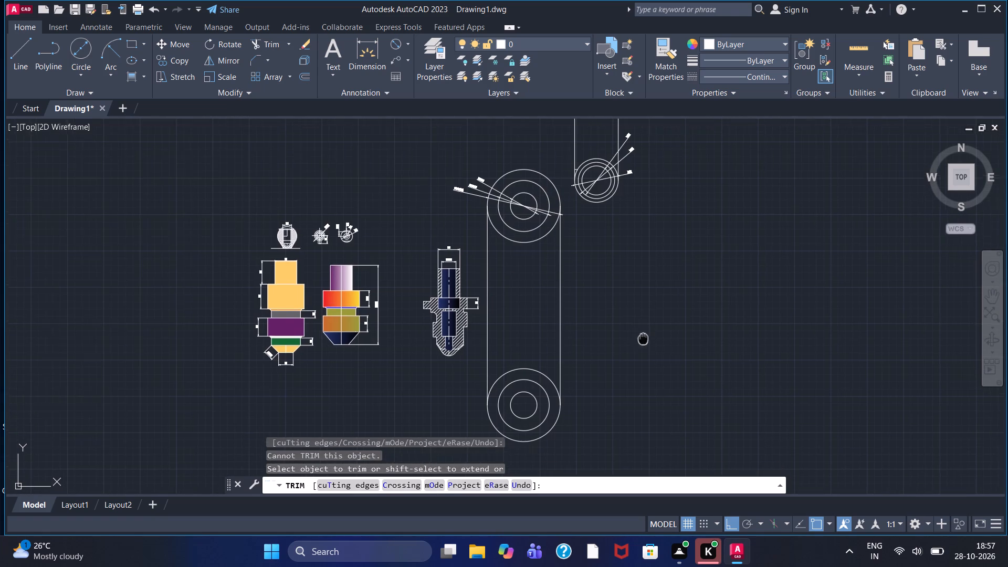
{"action": "middle_click_drag", "start_coordinate": [652, 350], "coordinate": [720, 344]}
{"action": "scroll", "coordinate": [721, 343], "scroll_direction": "down", "scroll_amount": 1}
{"action": "scroll", "coordinate": [688, 222], "scroll_direction": "up", "scroll_amount": 2}
{"action": "scroll", "coordinate": [653, 303], "scroll_direction": "up", "scroll_amount": 2}
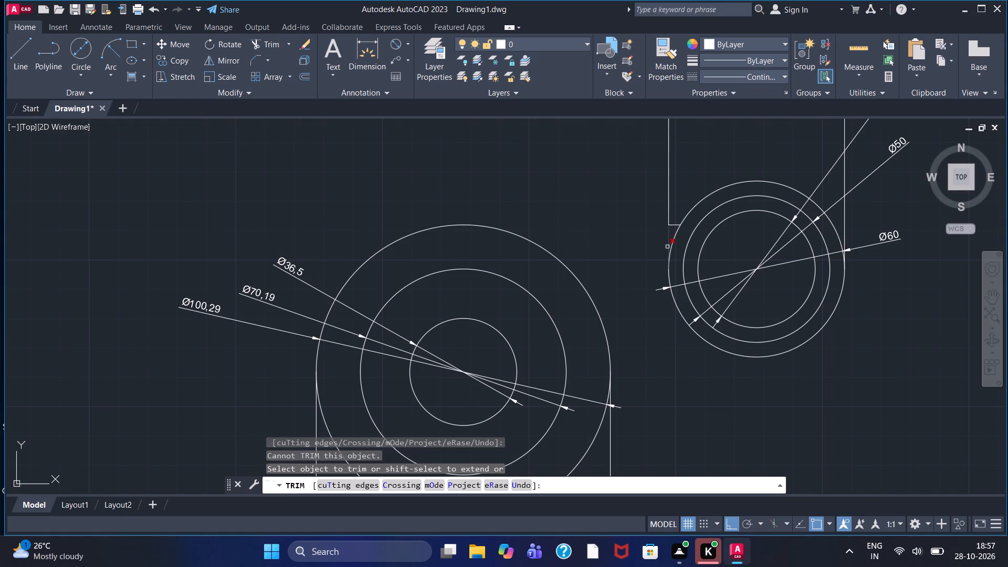
{"action": "left_click", "coordinate": [676, 225]}
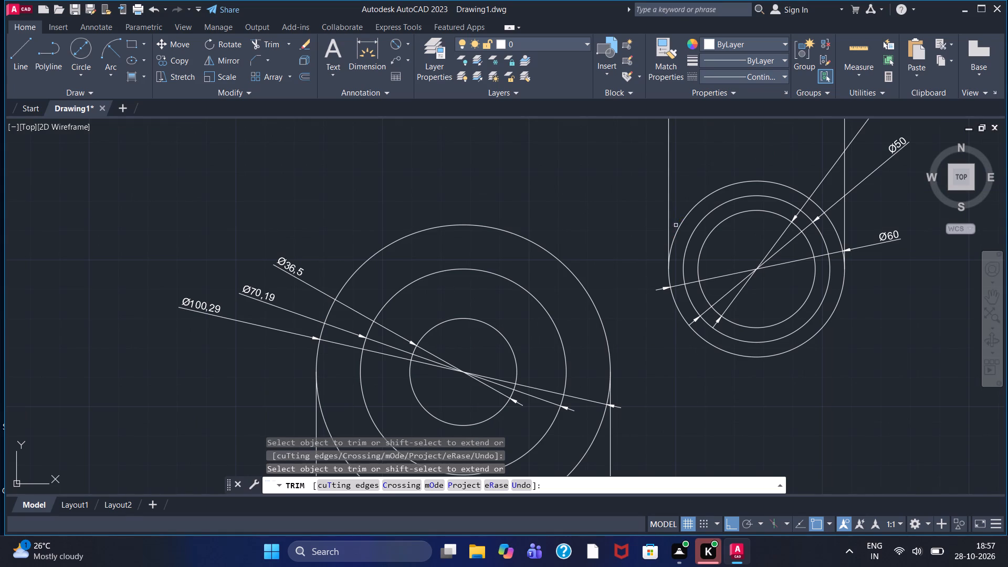
Examine the overall layout, the coloured part views and the small dimensioned views above them.
{"action": "scroll", "coordinate": [676, 258], "scroll_direction": "down", "scroll_amount": 3}
{"action": "scroll", "coordinate": [742, 424], "scroll_direction": "down", "scroll_amount": 1}
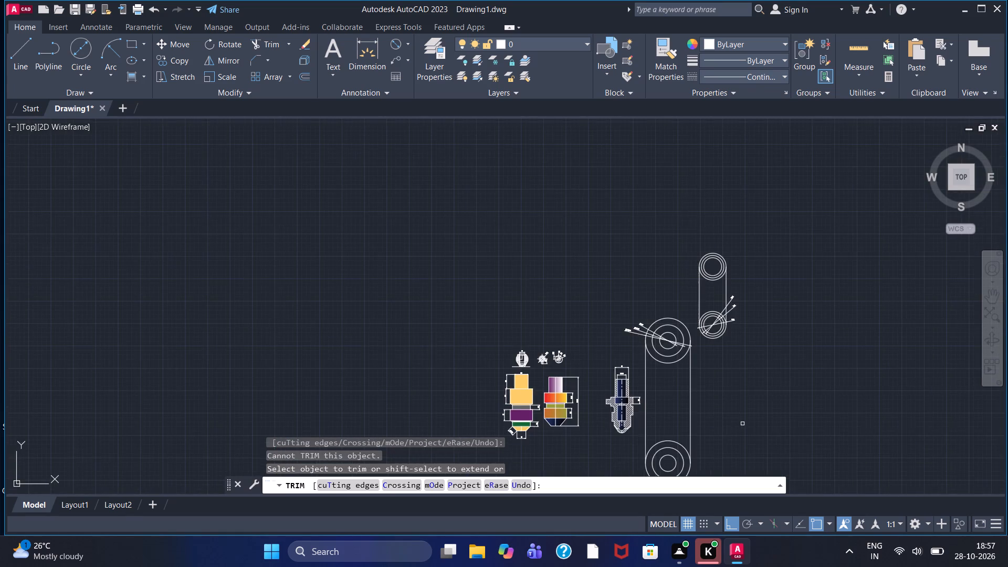
{"action": "middle_click_drag", "start_coordinate": [740, 420], "coordinate": [655, 339]}
{"action": "scroll", "coordinate": [430, 305], "scroll_direction": "up", "scroll_amount": 3}
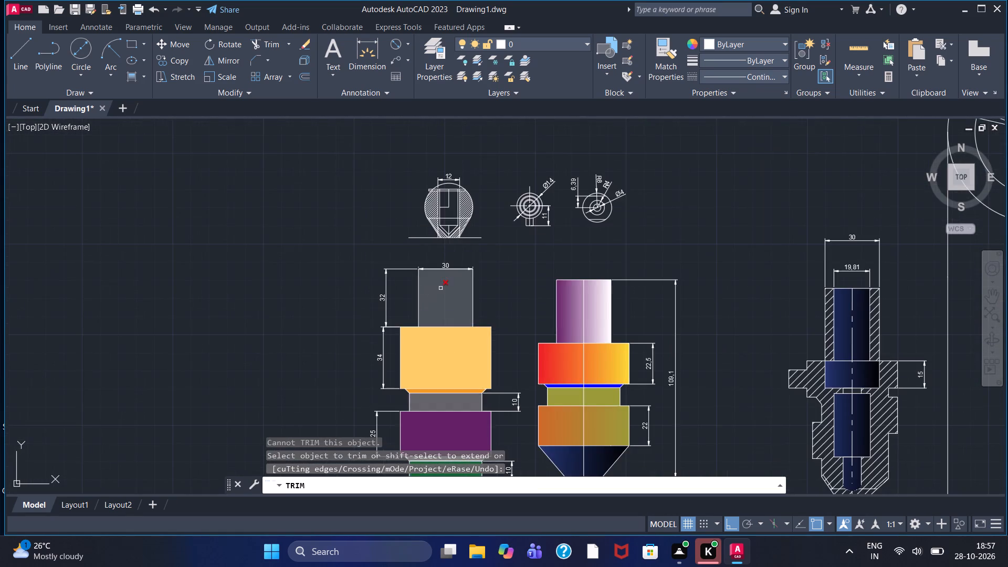
{"action": "scroll", "coordinate": [492, 263], "scroll_direction": "up", "scroll_amount": 1}
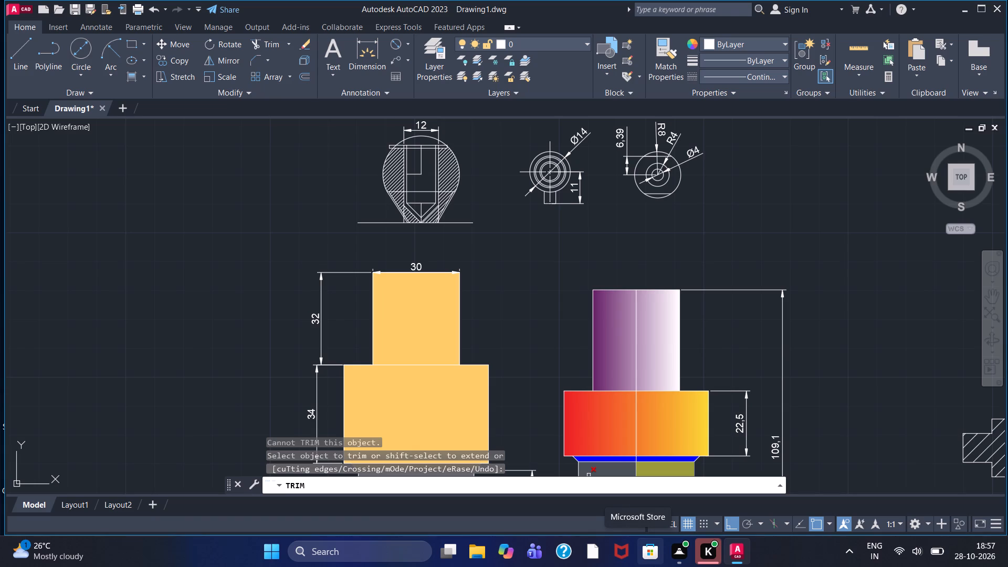
{"action": "scroll", "coordinate": [650, 565], "scroll_direction": "down", "scroll_amount": 1}
{"action": "scroll", "coordinate": [650, 565], "scroll_direction": "up", "scroll_amount": 2}
{"action": "scroll", "coordinate": [650, 565], "scroll_direction": "down", "scroll_amount": 1}
{"action": "scroll", "coordinate": [650, 565], "scroll_direction": "up", "scroll_amount": 1}
{"action": "scroll", "coordinate": [650, 565], "scroll_direction": "down", "scroll_amount": 1}
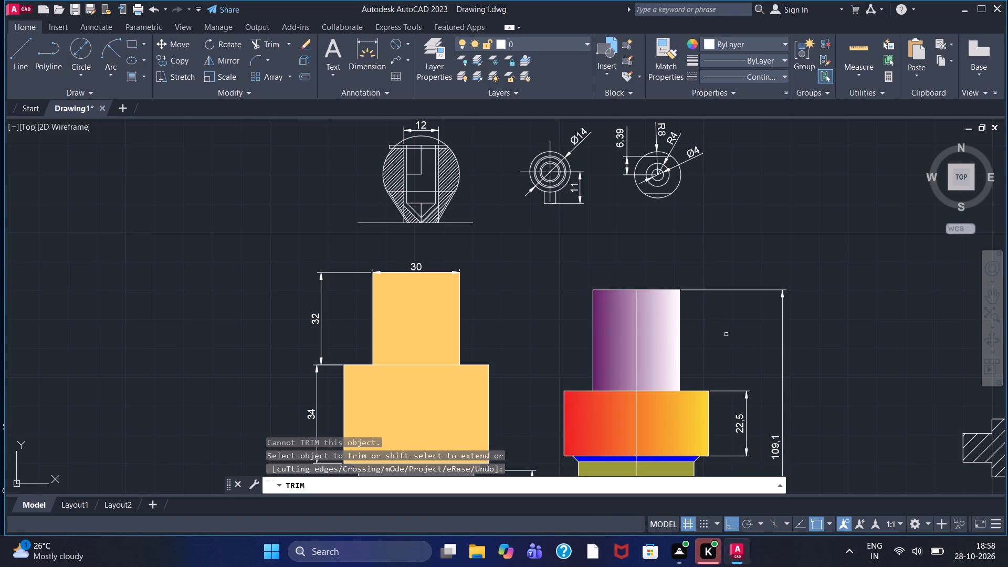
{"action": "scroll", "coordinate": [702, 323], "scroll_direction": "down", "scroll_amount": 1}
{"action": "middle_click_drag", "start_coordinate": [548, 283], "coordinate": [562, 306]}
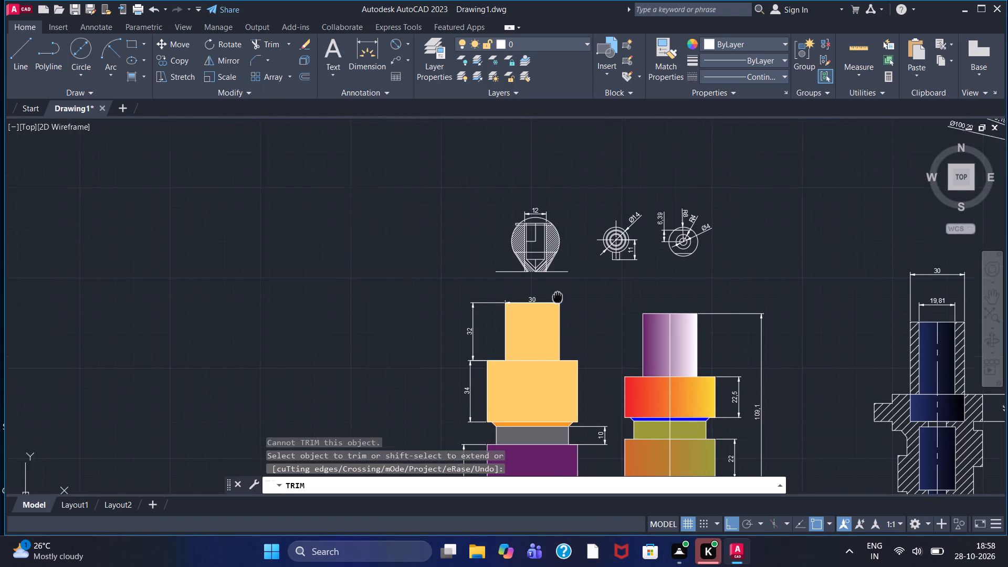
{"action": "middle_click_drag", "start_coordinate": [562, 306], "coordinate": [568, 332]}
{"action": "scroll", "coordinate": [567, 283], "scroll_direction": "up", "scroll_amount": 1}
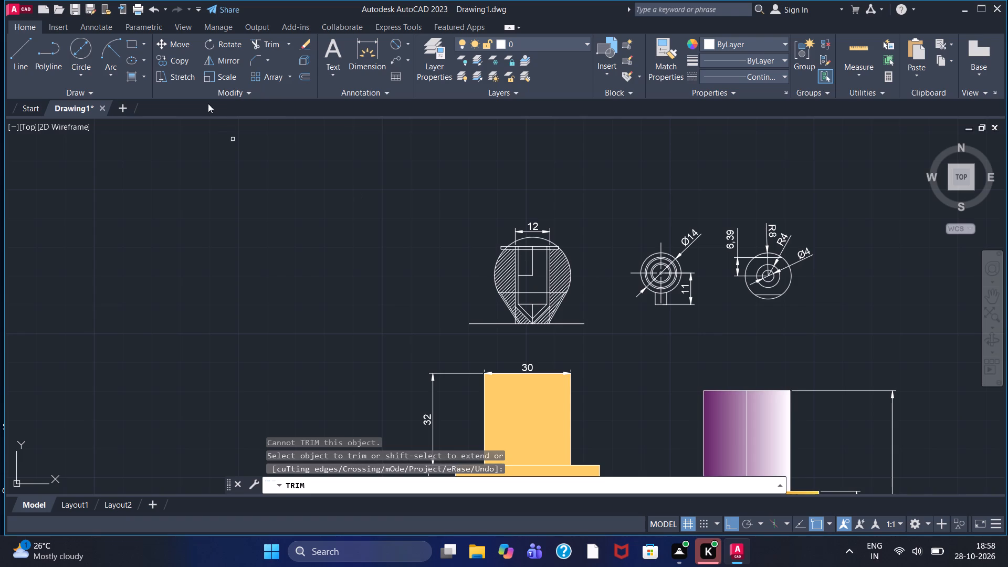
Set up a gradient fill running from yellow 244,238,81 to white 255,255,255.
{"action": "left_click", "coordinate": [135, 78]}
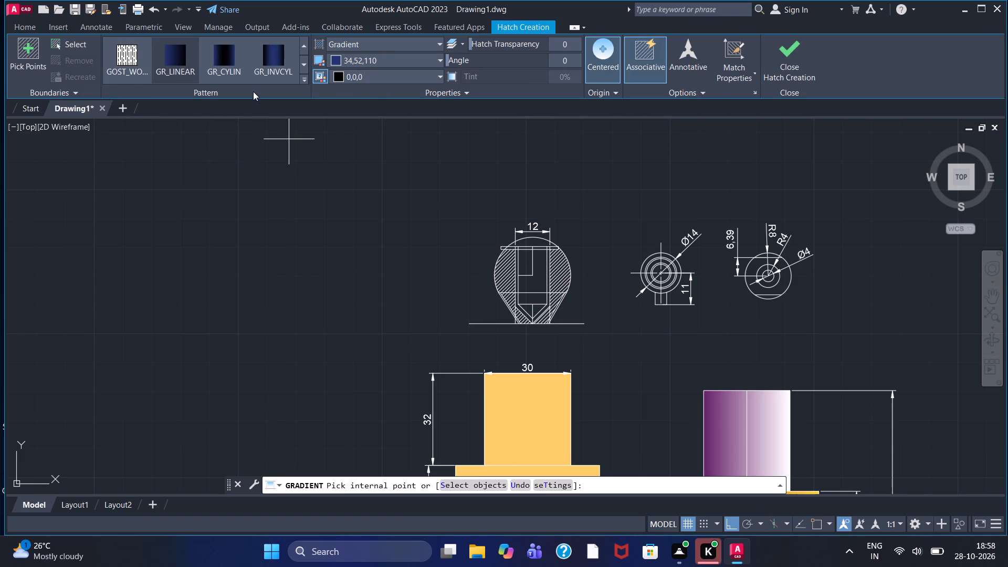
{"action": "left_click", "coordinate": [337, 57]}
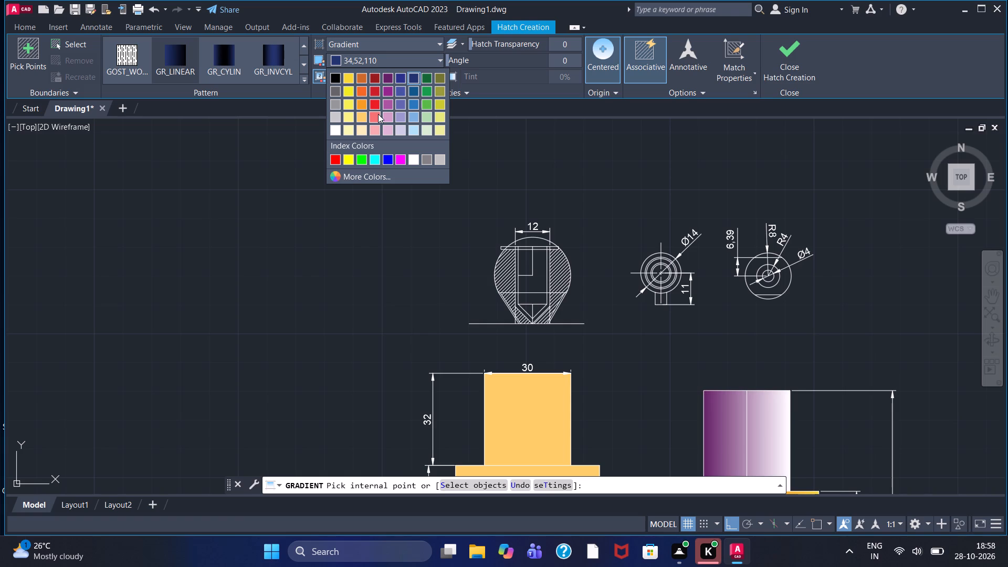
{"action": "left_click", "coordinate": [388, 120]}
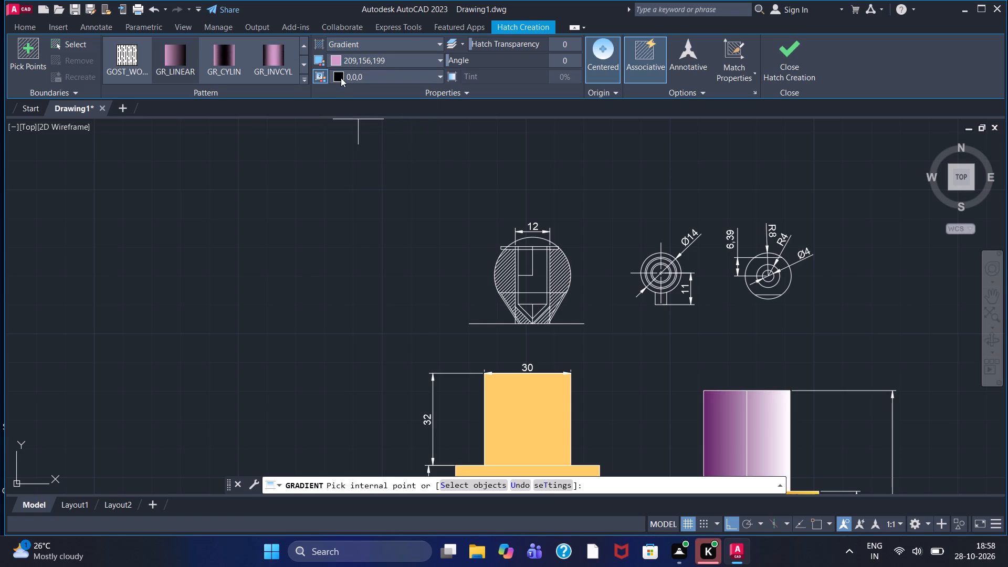
{"action": "left_click", "coordinate": [341, 78]}
{"action": "left_click", "coordinate": [340, 144]}
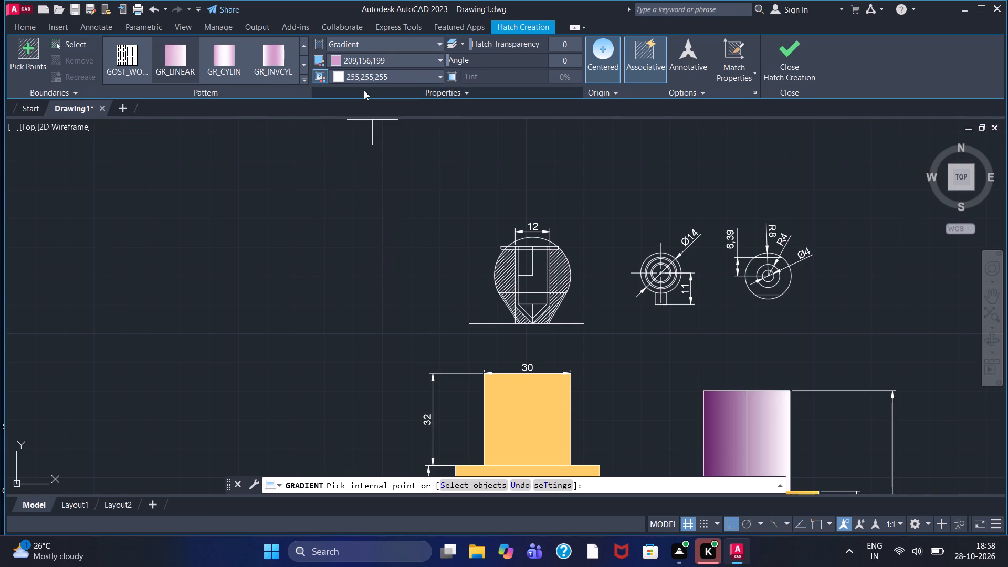
{"action": "left_click", "coordinate": [337, 58]}
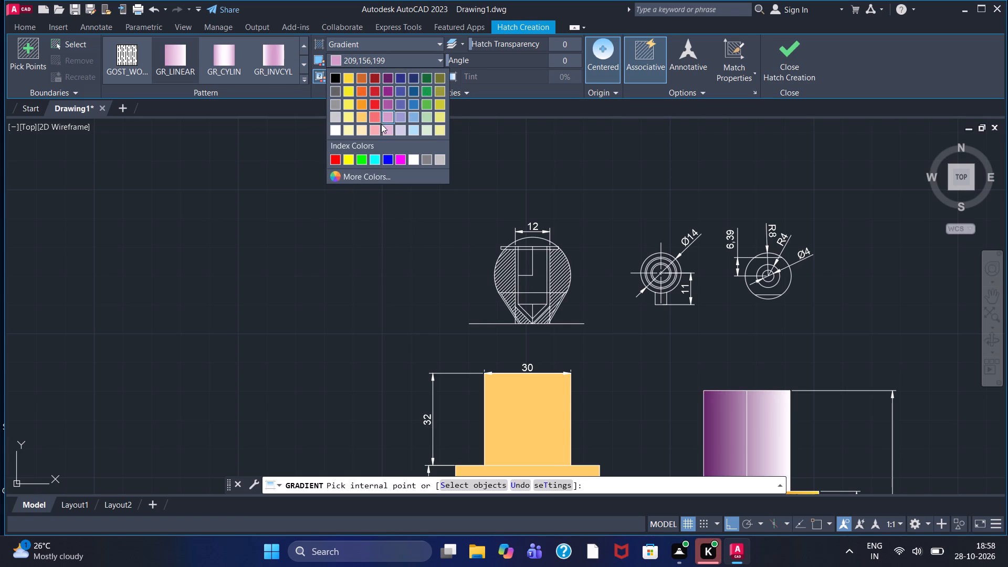
{"action": "left_click", "coordinate": [385, 129]}
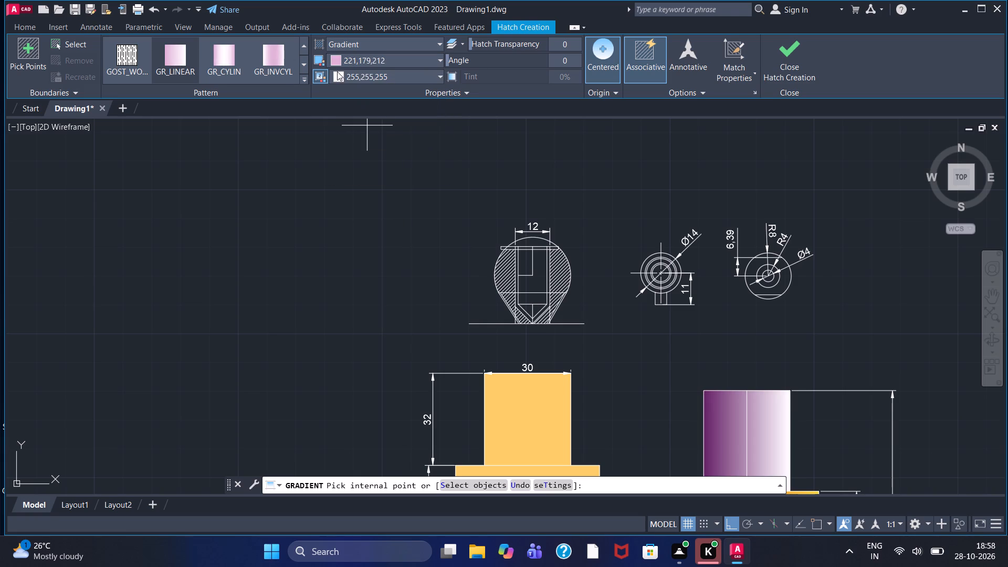
{"action": "left_click", "coordinate": [334, 64]}
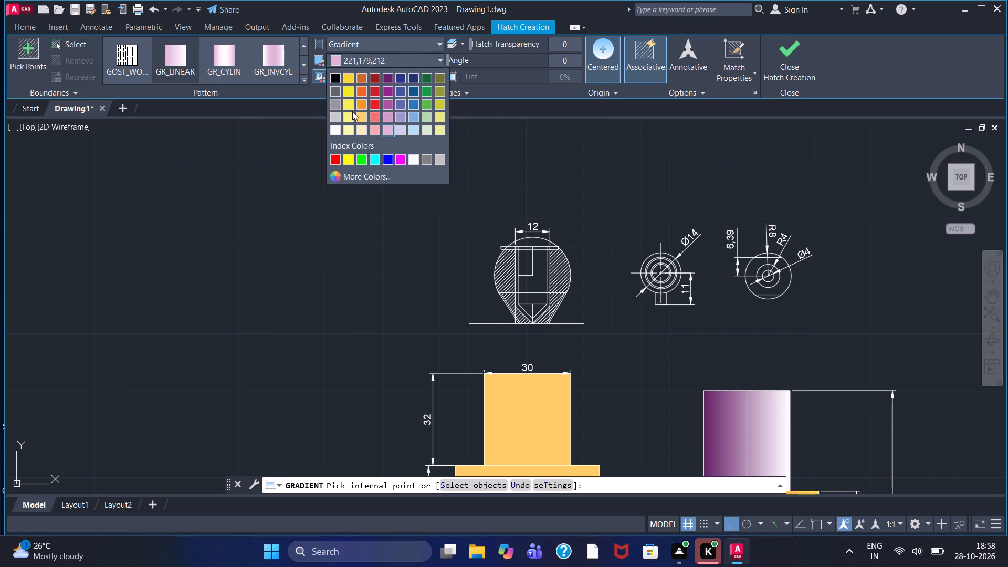
{"action": "left_click", "coordinate": [351, 101]}
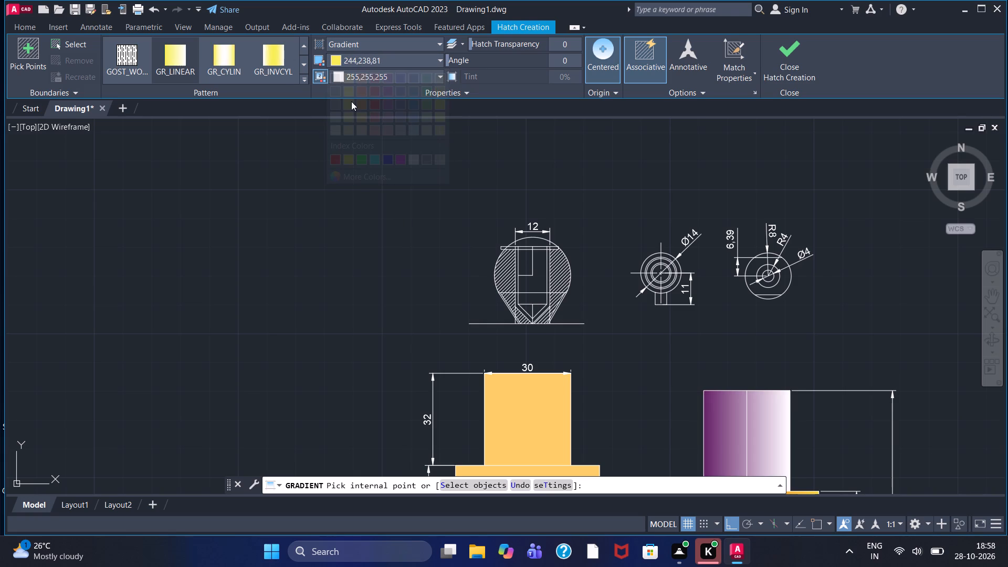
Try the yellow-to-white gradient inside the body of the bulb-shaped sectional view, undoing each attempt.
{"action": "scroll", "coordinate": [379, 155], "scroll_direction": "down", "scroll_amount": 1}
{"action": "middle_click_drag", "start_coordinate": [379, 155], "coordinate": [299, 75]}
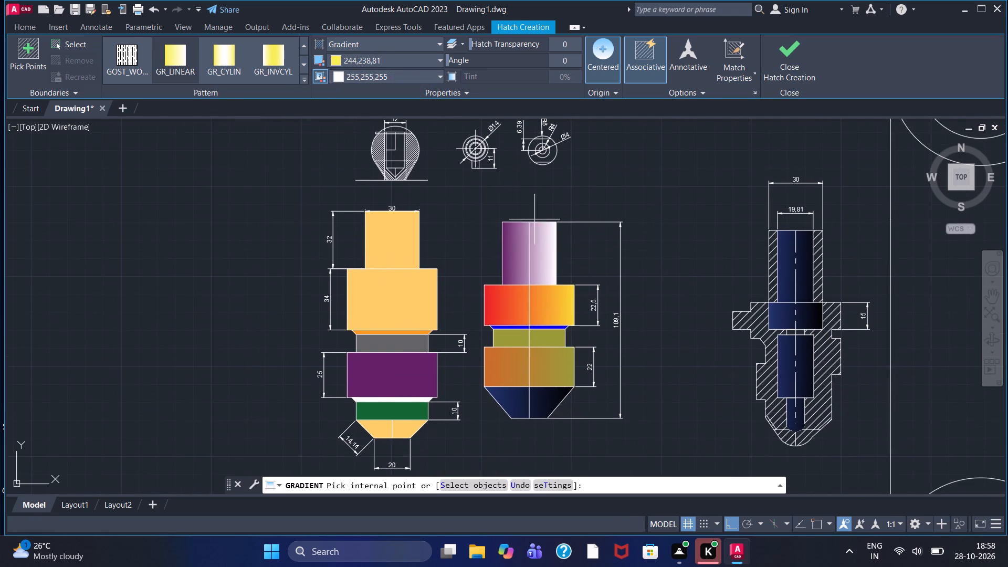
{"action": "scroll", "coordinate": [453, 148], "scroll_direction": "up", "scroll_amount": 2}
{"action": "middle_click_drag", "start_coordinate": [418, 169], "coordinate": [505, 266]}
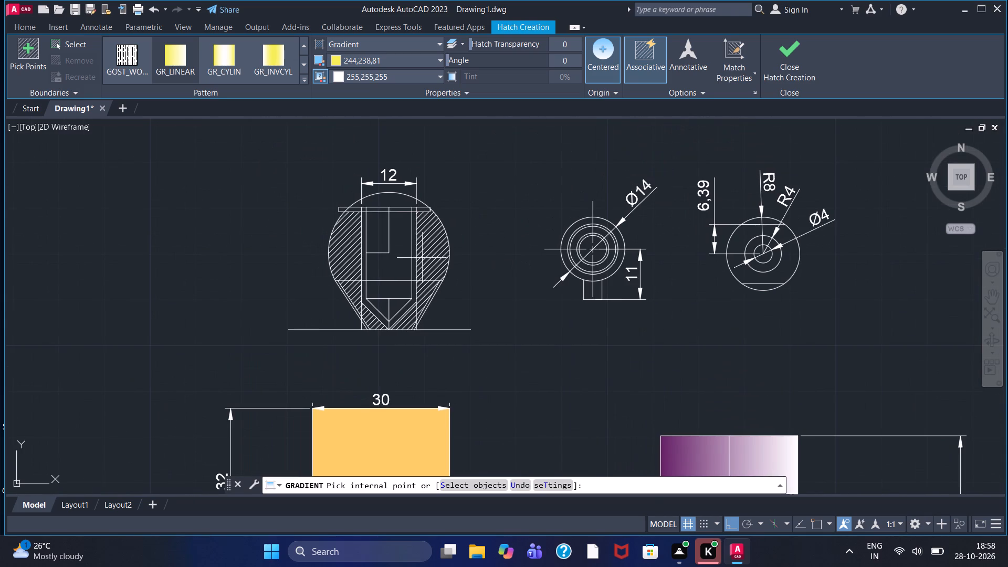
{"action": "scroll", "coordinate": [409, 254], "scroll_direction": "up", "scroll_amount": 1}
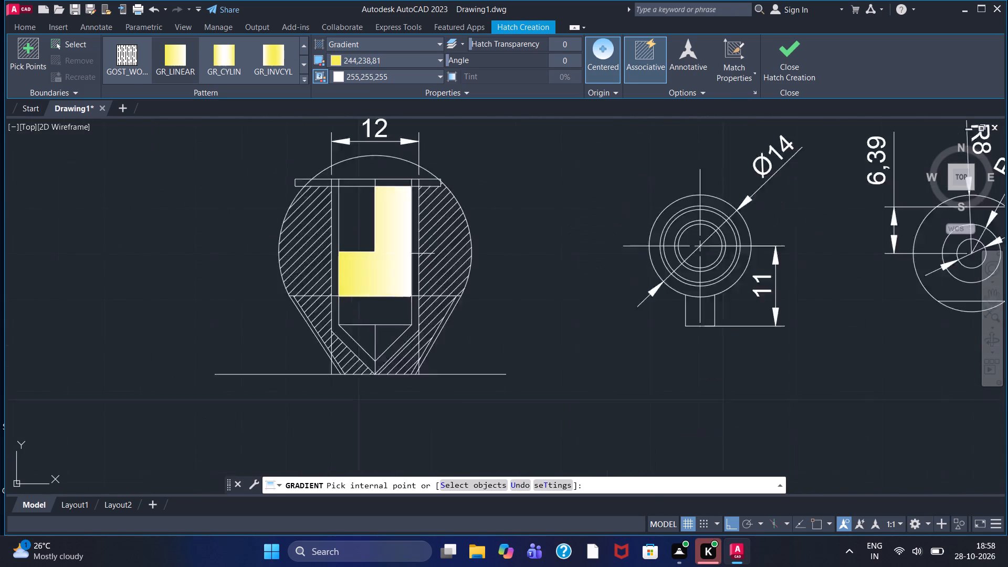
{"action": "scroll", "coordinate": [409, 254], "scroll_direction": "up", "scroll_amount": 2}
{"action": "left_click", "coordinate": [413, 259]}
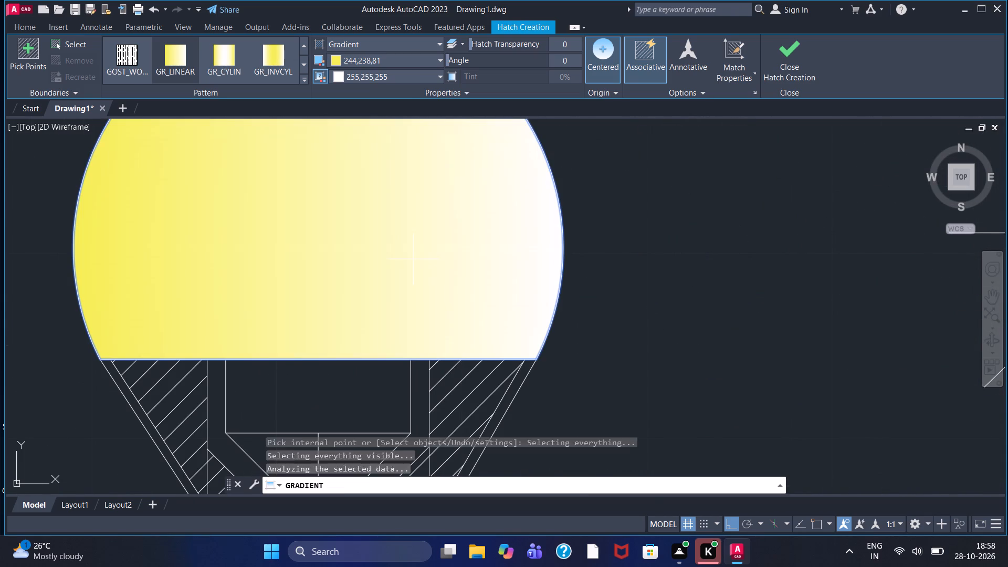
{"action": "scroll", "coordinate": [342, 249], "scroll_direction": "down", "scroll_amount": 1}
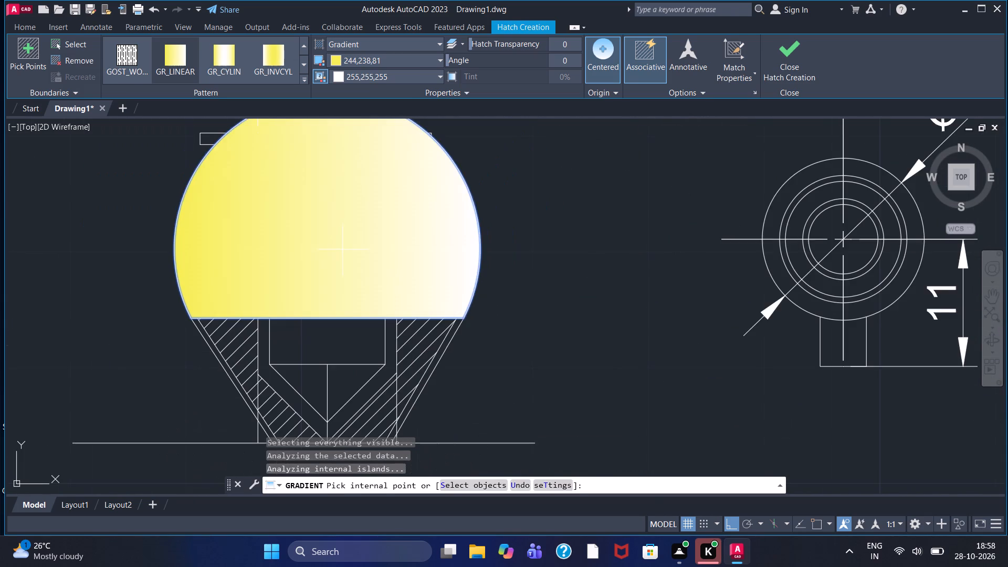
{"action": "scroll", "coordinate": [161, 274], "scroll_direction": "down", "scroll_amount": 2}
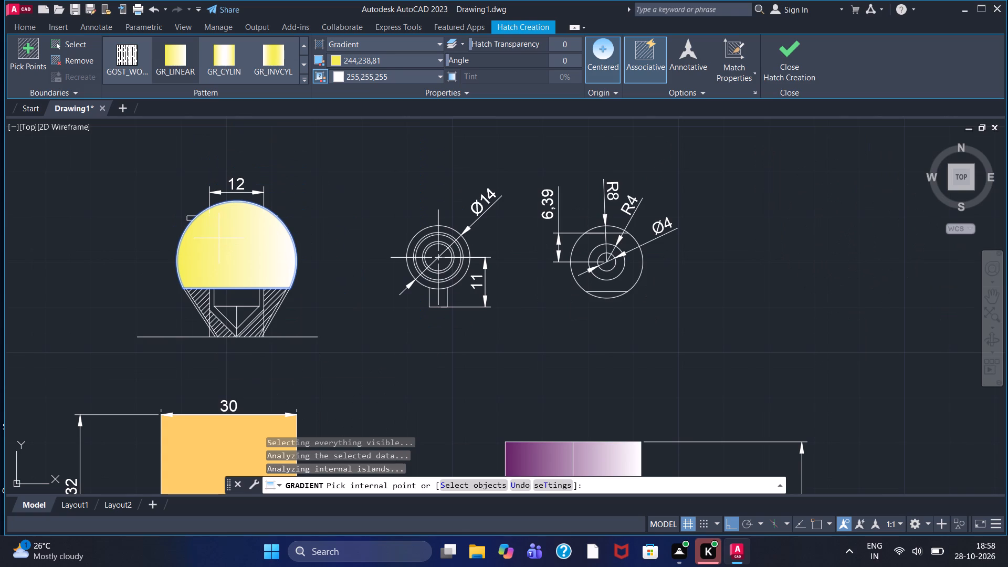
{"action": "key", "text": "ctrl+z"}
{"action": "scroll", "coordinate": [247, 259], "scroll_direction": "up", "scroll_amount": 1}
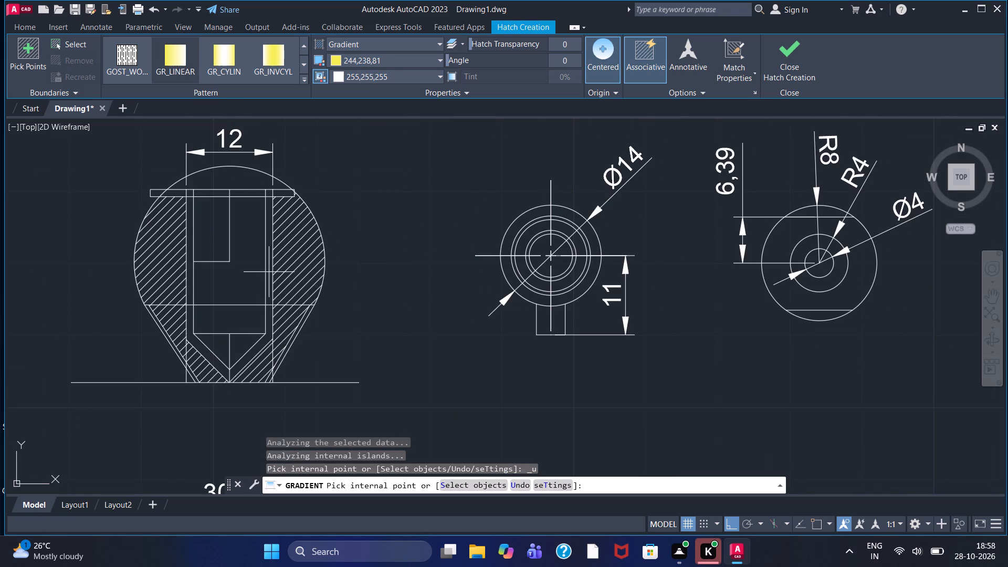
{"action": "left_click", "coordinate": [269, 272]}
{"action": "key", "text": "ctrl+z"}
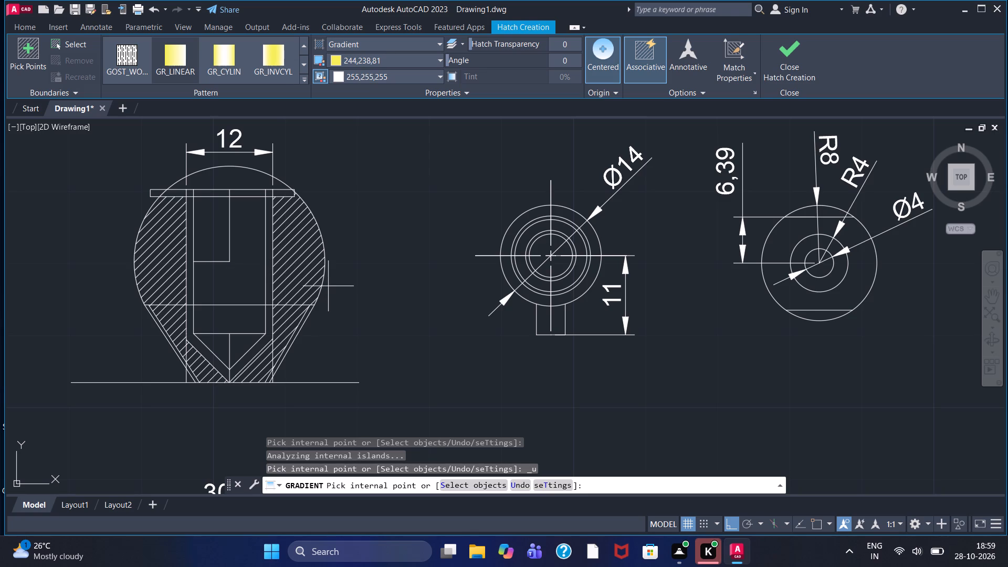
Gradient-fill every segment of the thin horizontal bar across the top of the bulb-shaped section in yellow to white.
{"action": "left_click", "coordinate": [212, 191]}
{"action": "left_click", "coordinate": [239, 192]}
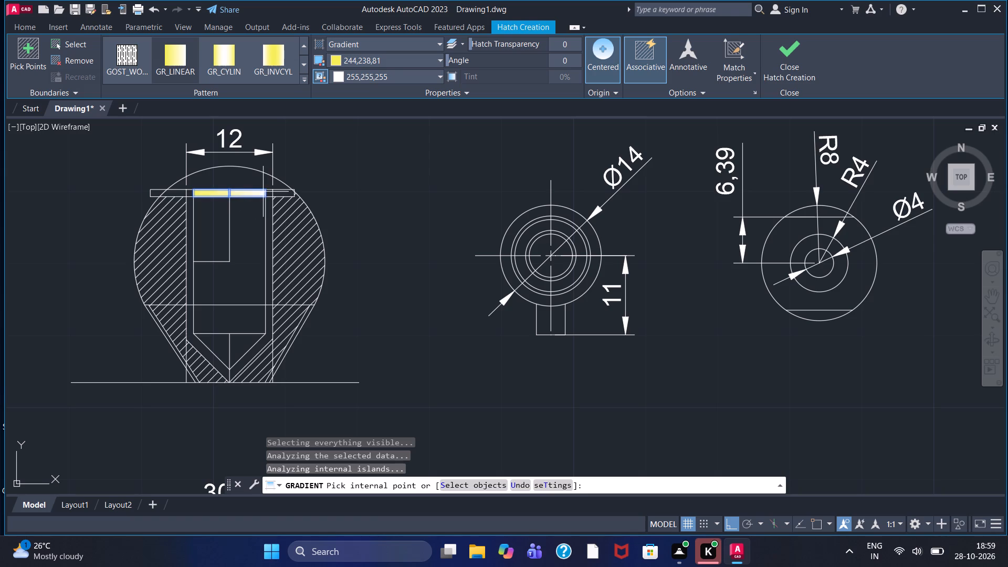
{"action": "left_click", "coordinate": [269, 194]}
{"action": "left_click", "coordinate": [283, 194]}
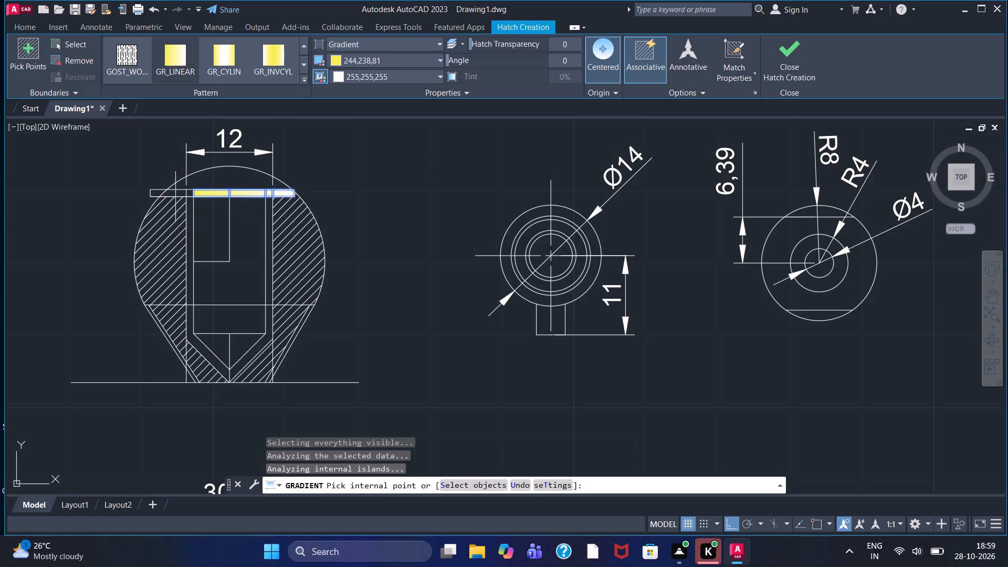
{"action": "left_click", "coordinate": [175, 196]}
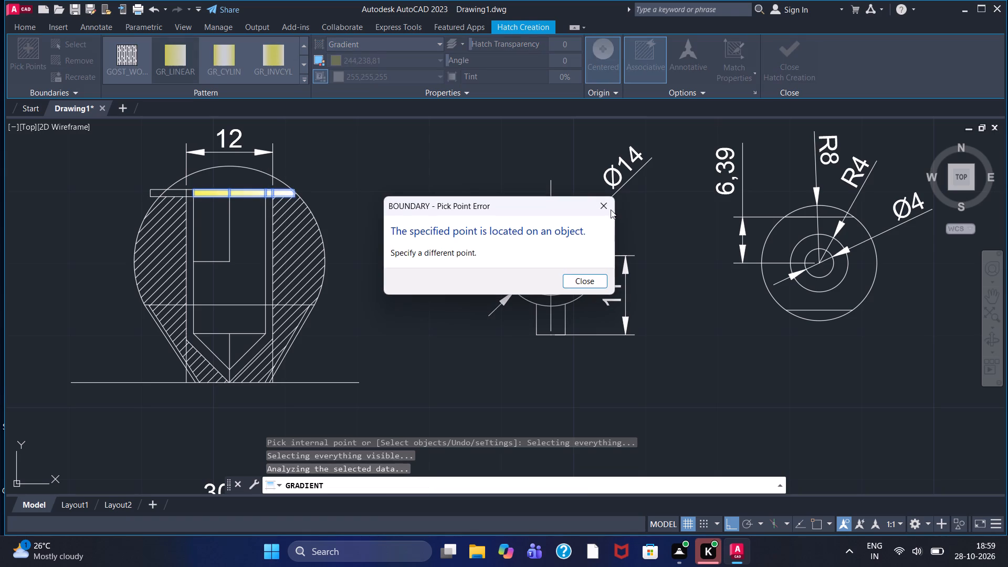
{"action": "left_click", "coordinate": [601, 209]}
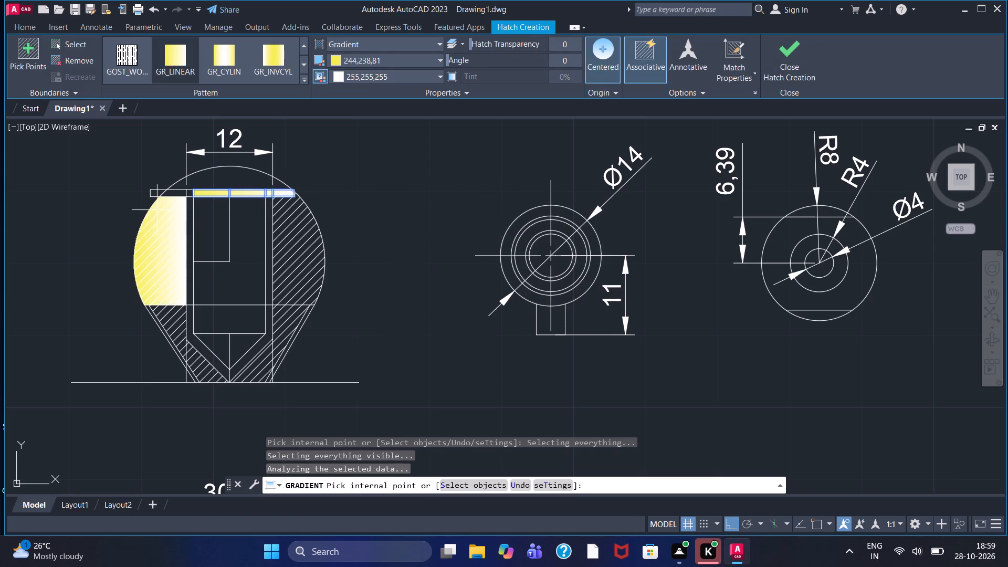
{"action": "left_click", "coordinate": [160, 192]}
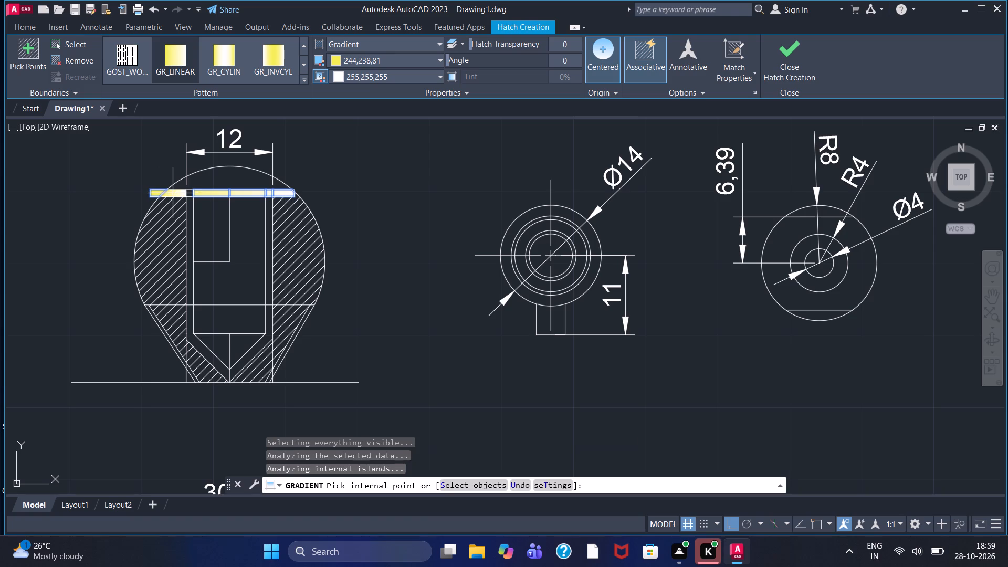
{"action": "left_click", "coordinate": [173, 193]}
{"action": "left_click", "coordinate": [192, 194]}
{"action": "left_click", "coordinate": [775, 52]}
Fill the dome above the yellow bar with a gradient from grey 99,100,102 to white.
{"action": "middle_click_drag", "start_coordinate": [371, 199], "coordinate": [459, 191]}
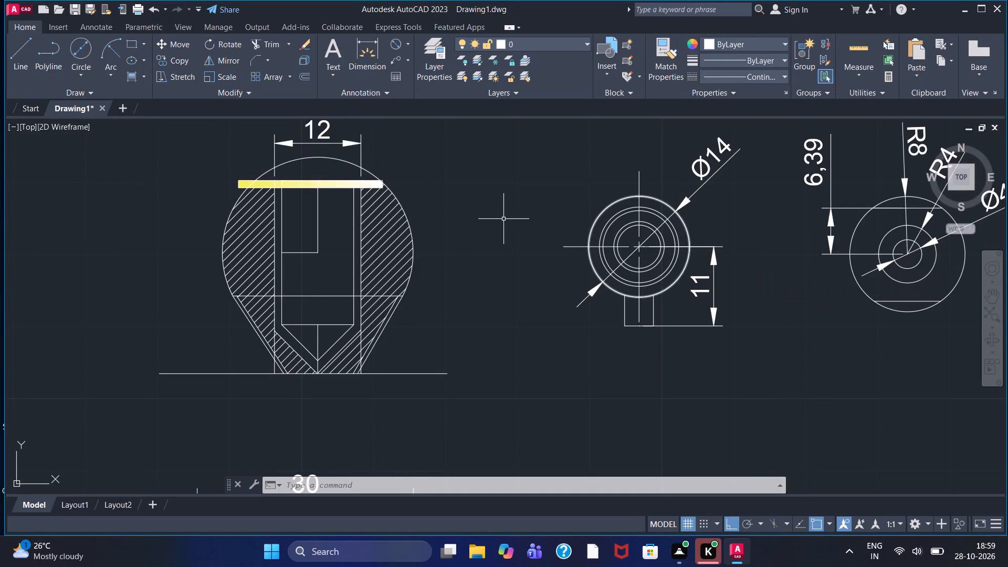
{"action": "middle_click_drag", "start_coordinate": [503, 219], "coordinate": [541, 240]}
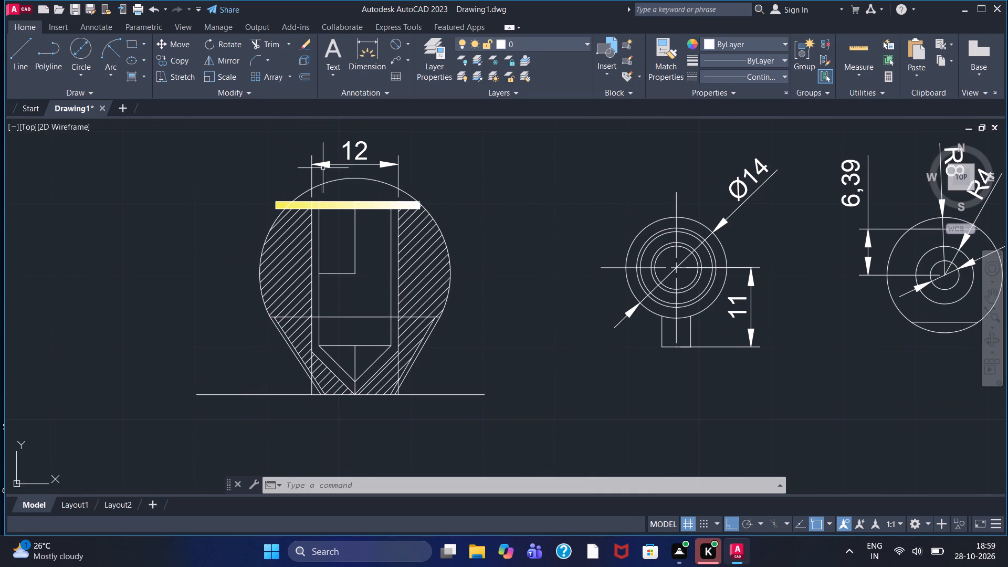
{"action": "middle_click_drag", "start_coordinate": [437, 165], "coordinate": [495, 176]}
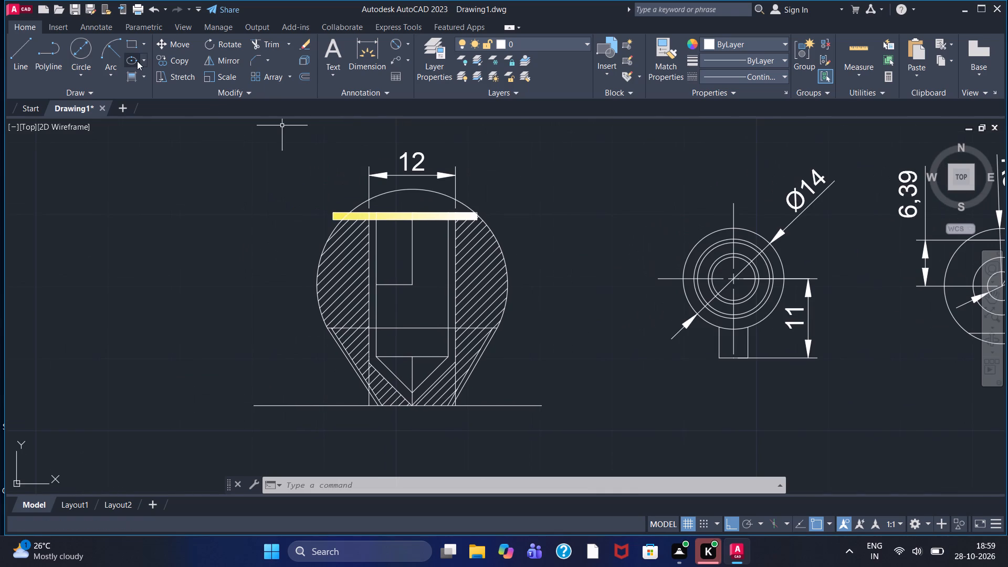
{"action": "left_click", "coordinate": [127, 77]}
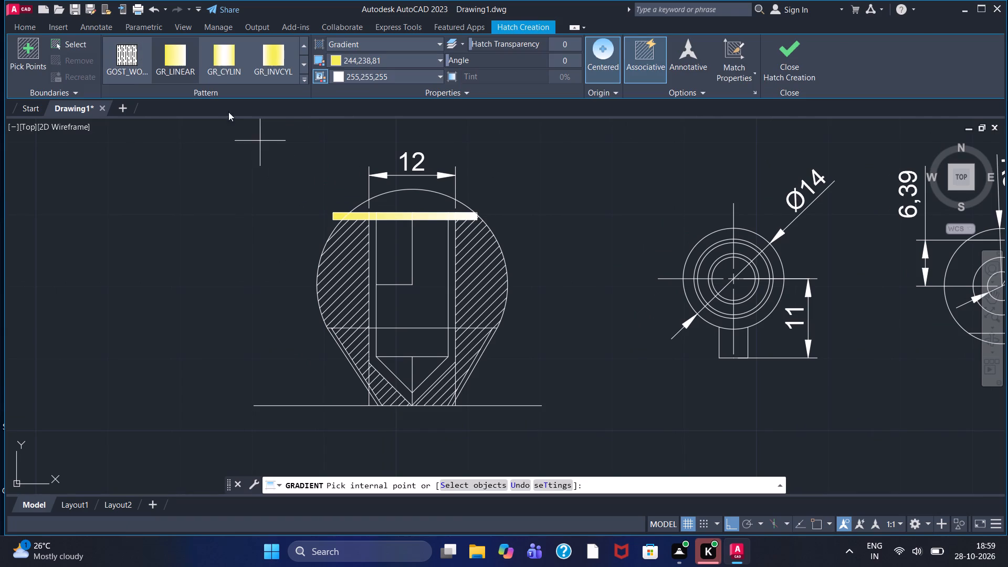
{"action": "left_click", "coordinate": [335, 59]}
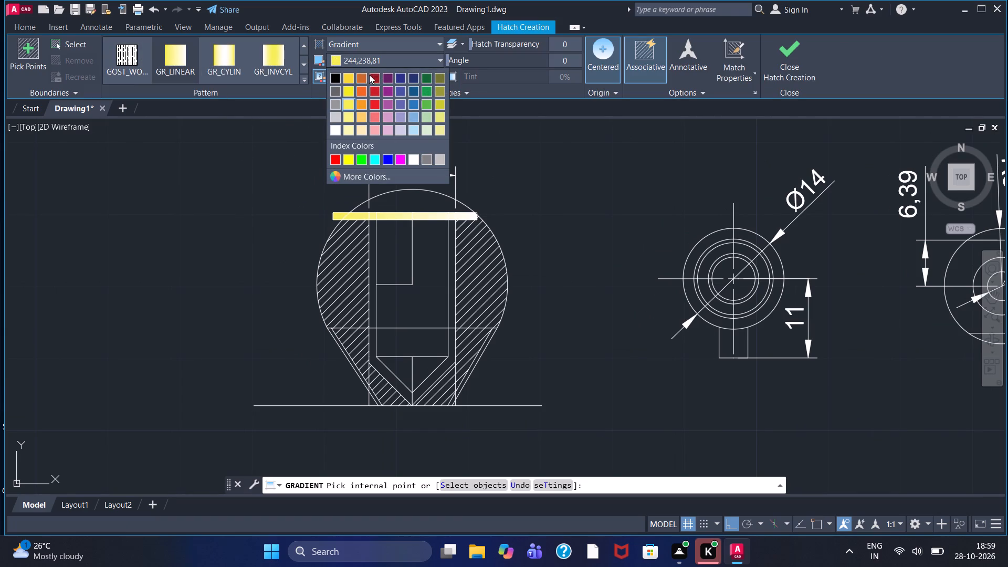
{"action": "left_click", "coordinate": [338, 93]}
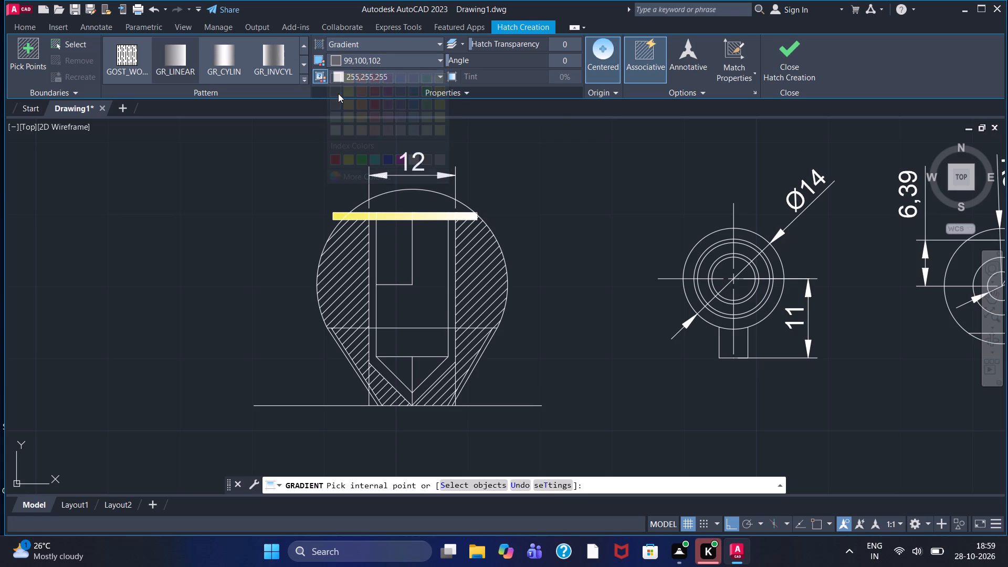
{"action": "left_click", "coordinate": [403, 206]}
{"action": "left_click", "coordinate": [793, 59]}
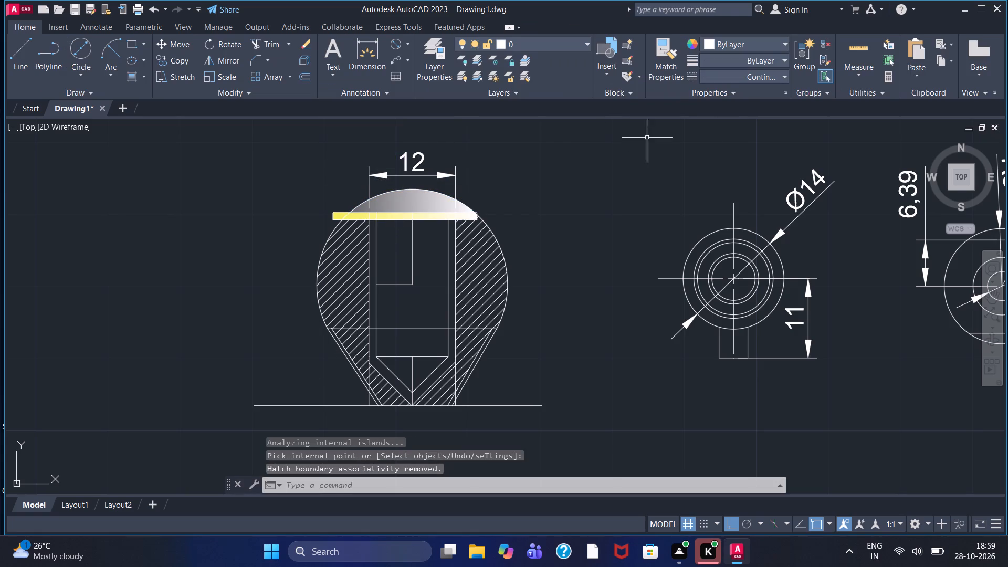
Gradient-fill the thin wall lining the pointed bore of the bulb-shaped section from red 205,32,39 to white 255,255,255.
{"action": "middle_click_drag", "start_coordinate": [543, 228], "coordinate": [554, 203]}
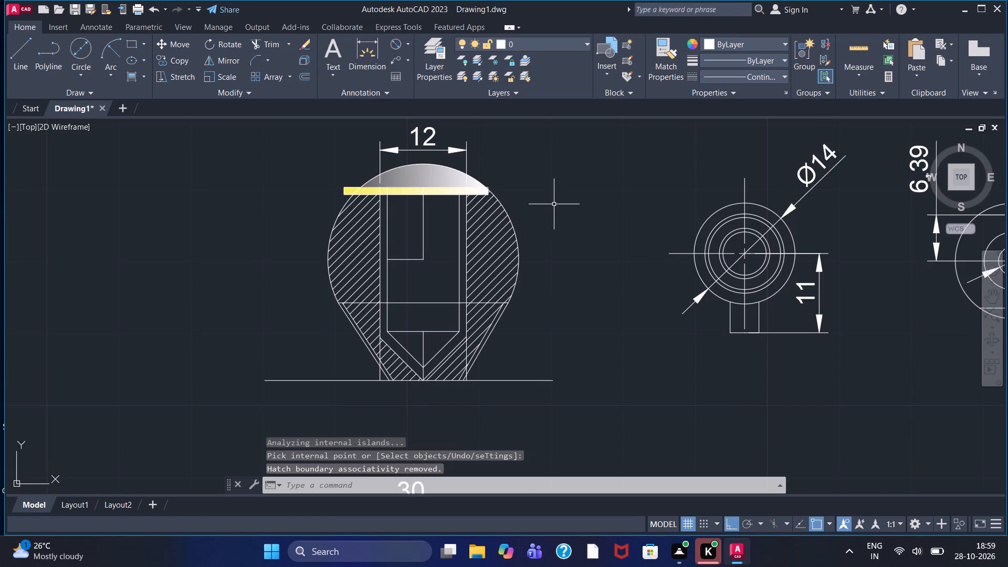
{"action": "scroll", "coordinate": [554, 204], "scroll_direction": "down", "scroll_amount": 1}
{"action": "middle_click_drag", "start_coordinate": [552, 223], "coordinate": [523, 215]}
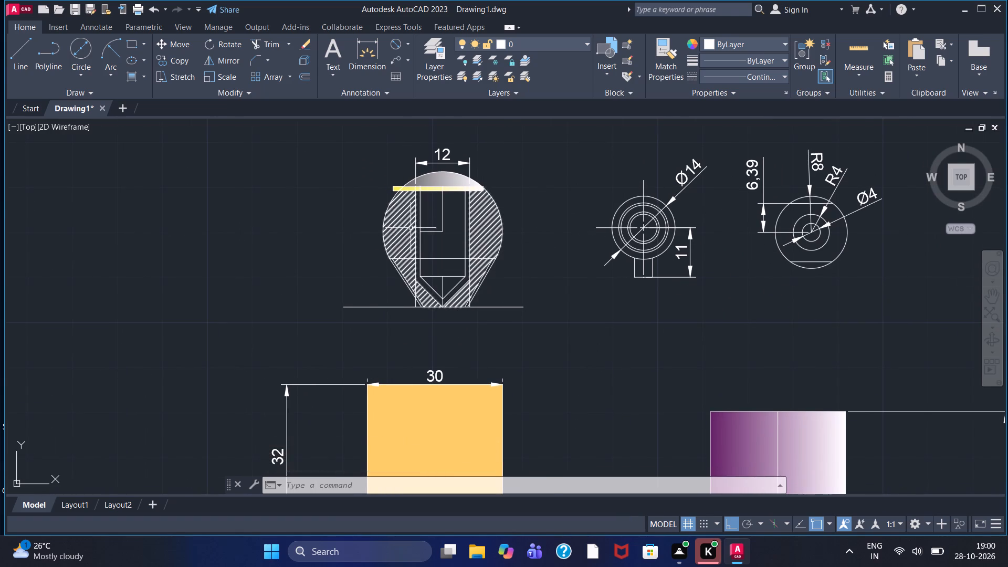
{"action": "scroll", "coordinate": [411, 228], "scroll_direction": "up", "scroll_amount": 1}
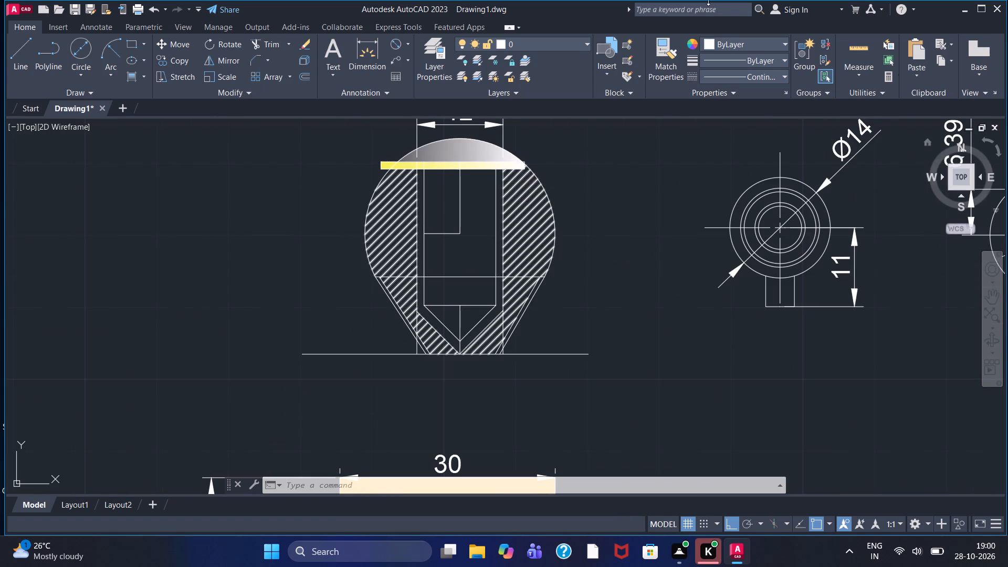
{"action": "left_click", "coordinate": [126, 73]}
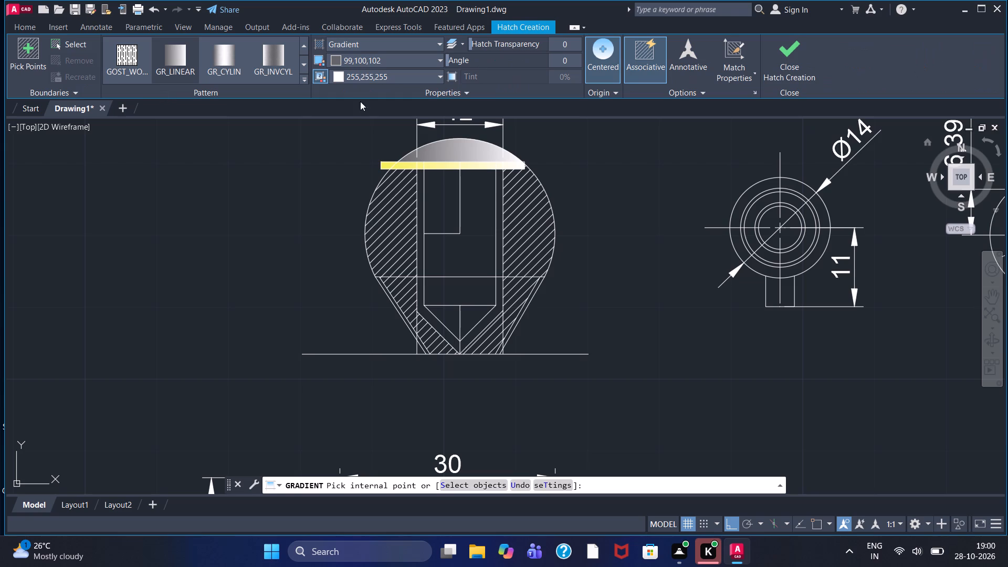
{"action": "left_click", "coordinate": [338, 59]}
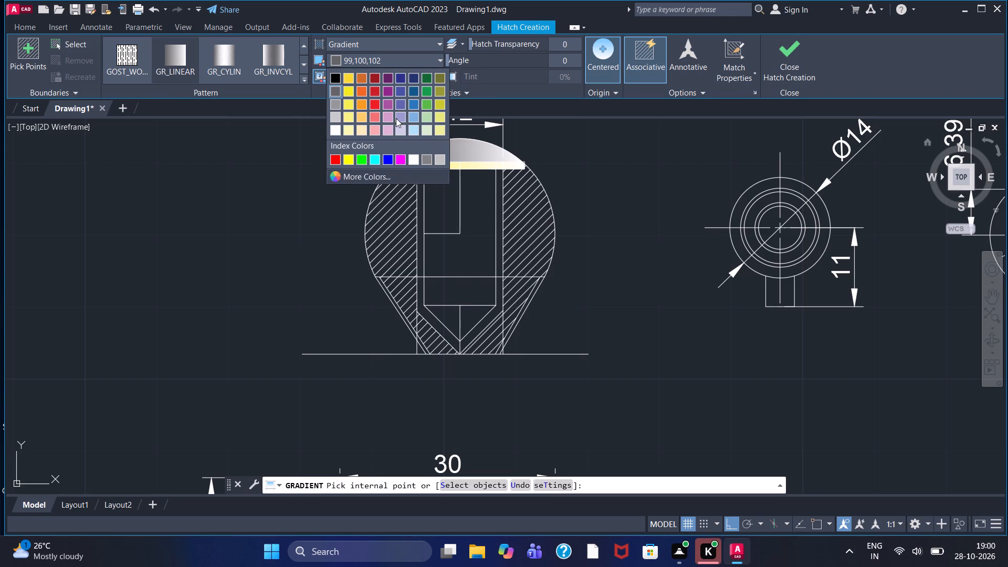
{"action": "left_click", "coordinate": [379, 88]}
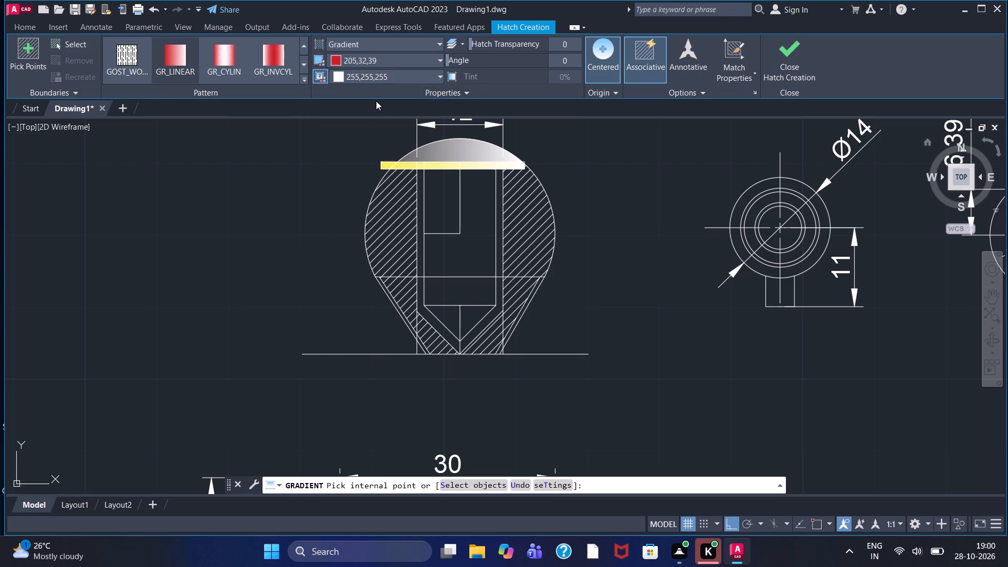
{"action": "left_click", "coordinate": [419, 184]}
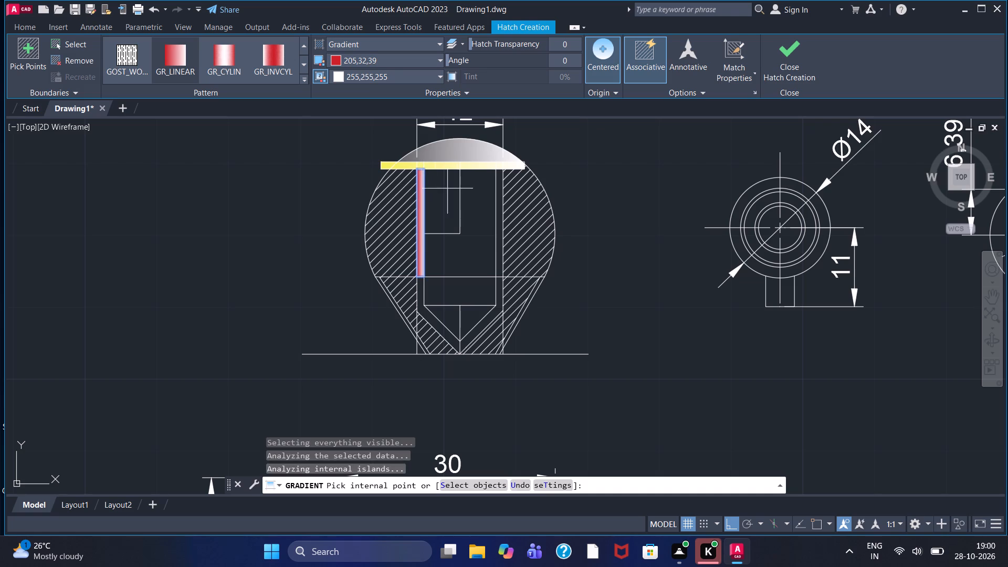
{"action": "left_click", "coordinate": [499, 207]}
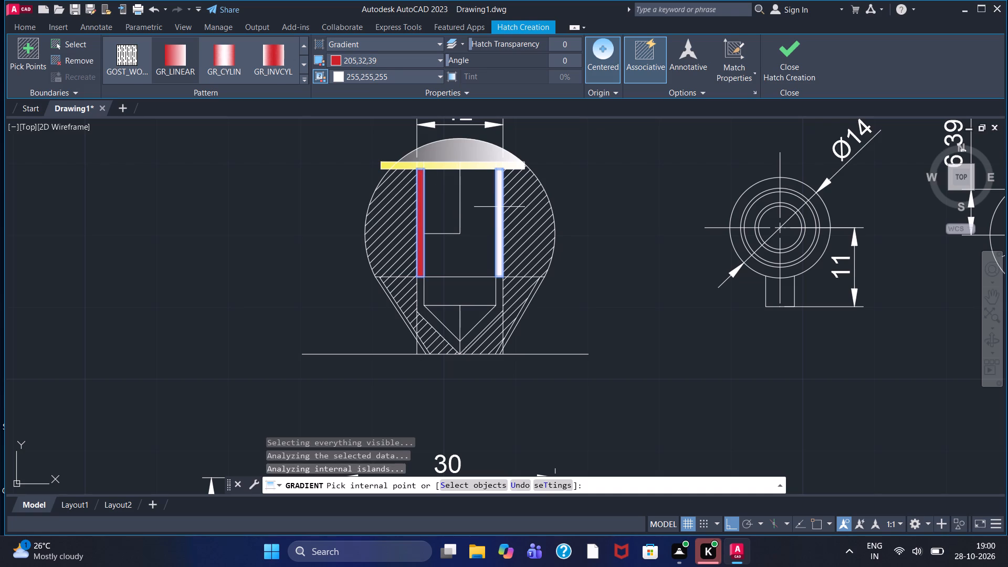
{"action": "left_click", "coordinate": [419, 292]}
{"action": "left_click", "coordinate": [476, 328]}
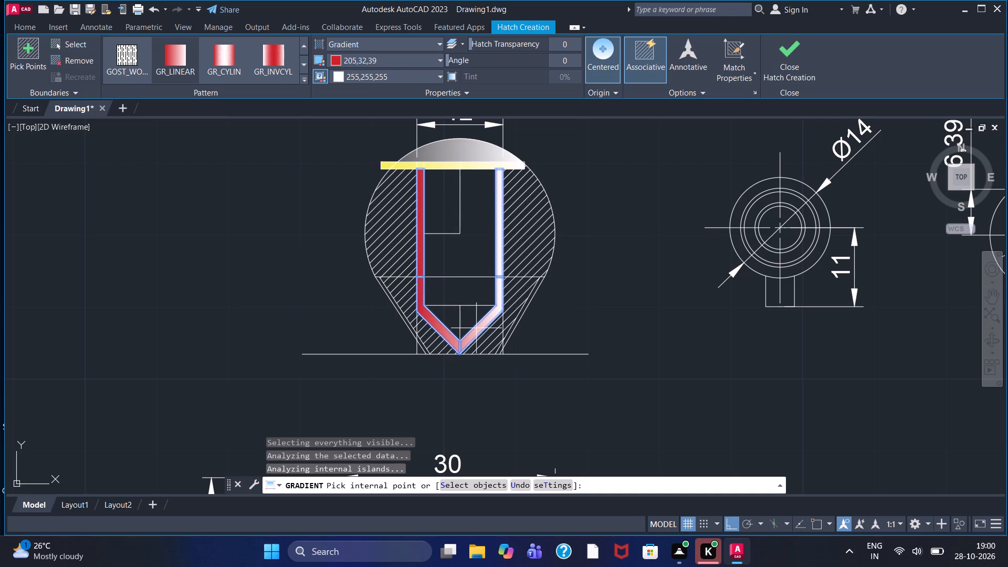
{"action": "left_click", "coordinate": [806, 70]}
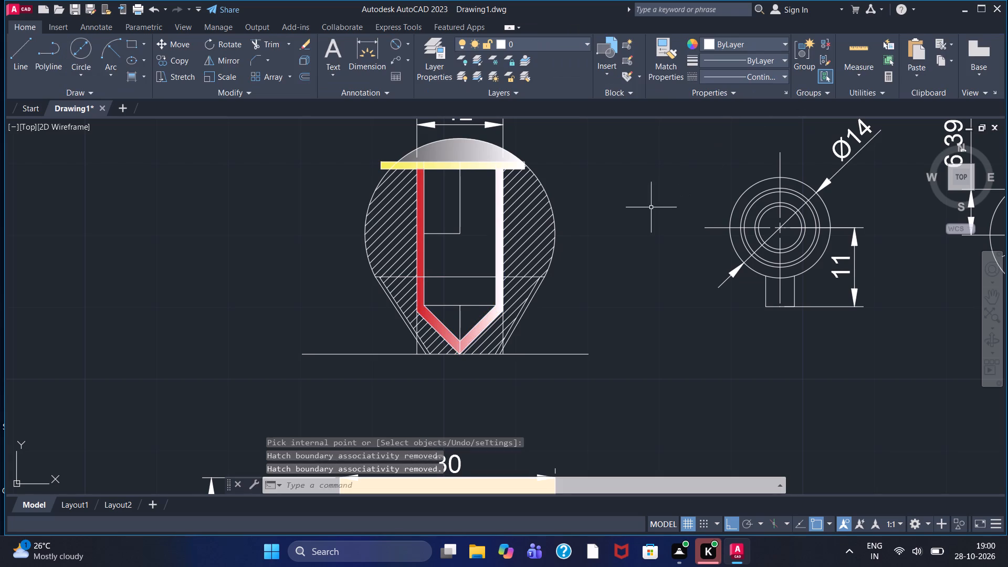
Trim away the short horizontal and vertical lines inside the upper bore of the bulb-shaped section.
{"action": "middle_click_drag", "start_coordinate": [651, 207], "coordinate": [596, 189]}
{"action": "scroll", "coordinate": [596, 189], "scroll_direction": "down", "scroll_amount": 2}
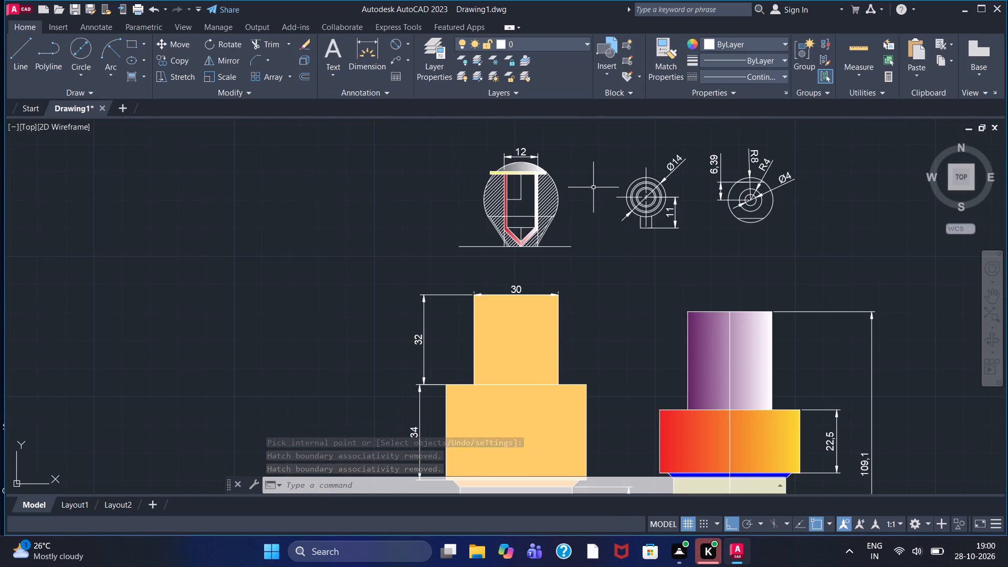
{"action": "scroll", "coordinate": [593, 187], "scroll_direction": "down", "scroll_amount": 1}
{"action": "middle_click_drag", "start_coordinate": [593, 187], "coordinate": [546, 194]}
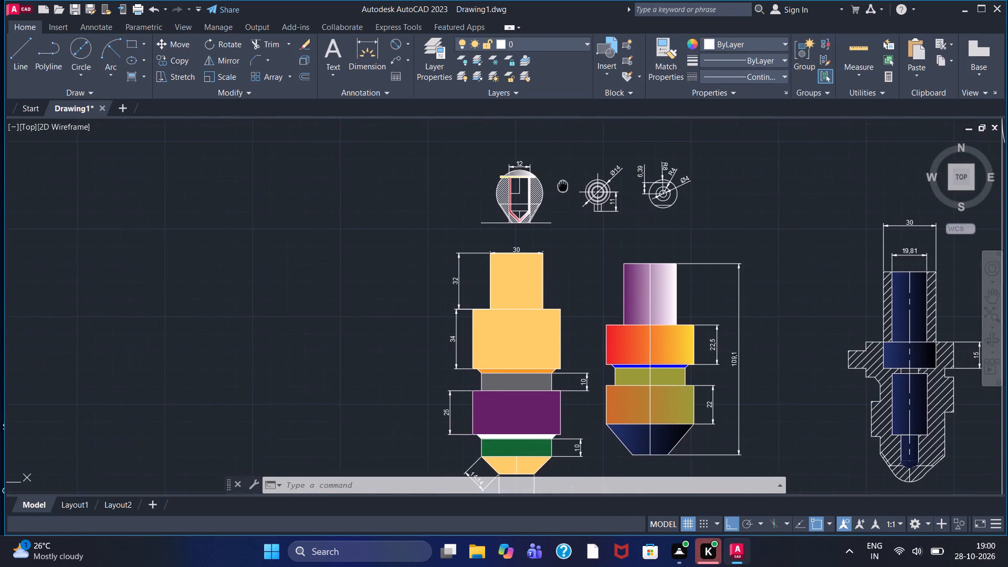
{"action": "middle_click_drag", "start_coordinate": [546, 194], "coordinate": [523, 203]}
{"action": "scroll", "coordinate": [467, 218], "scroll_direction": "up", "scroll_amount": 3}
{"action": "middle_click_drag", "start_coordinate": [499, 229], "coordinate": [496, 262]}
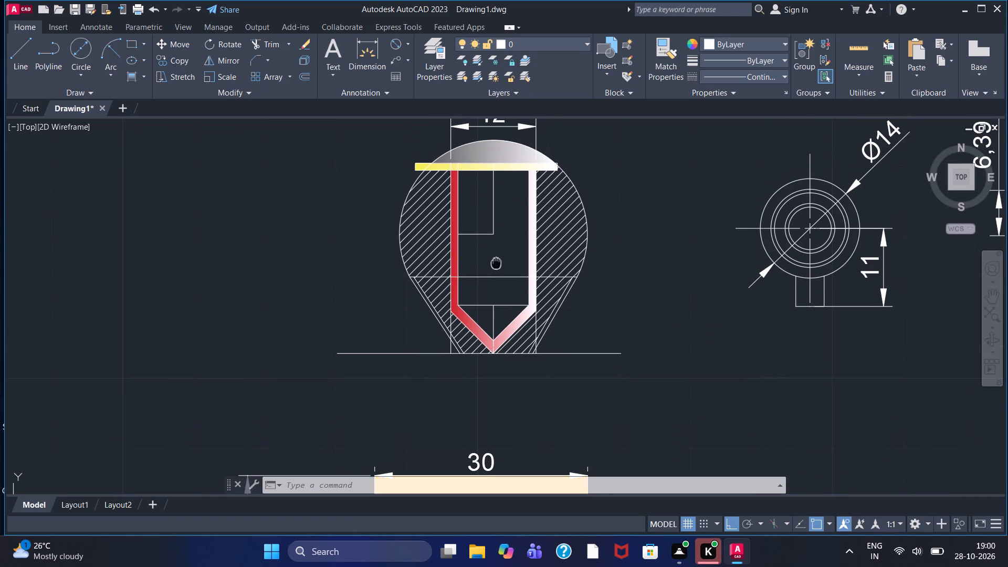
{"action": "middle_click_drag", "start_coordinate": [496, 262], "coordinate": [495, 263]}
{"action": "left_click", "coordinate": [261, 41]}
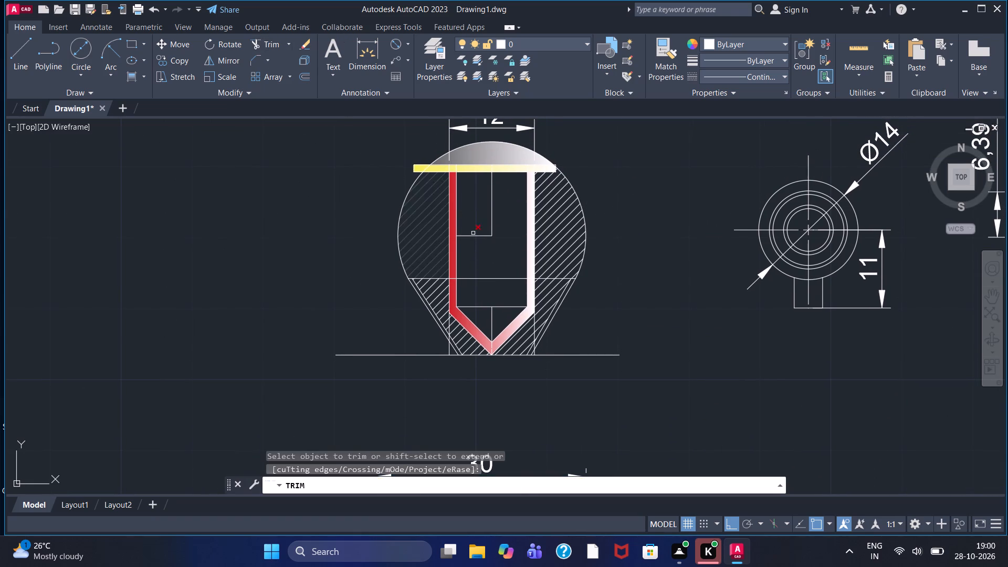
{"action": "left_click", "coordinate": [474, 234]}
{"action": "left_click", "coordinate": [491, 215]}
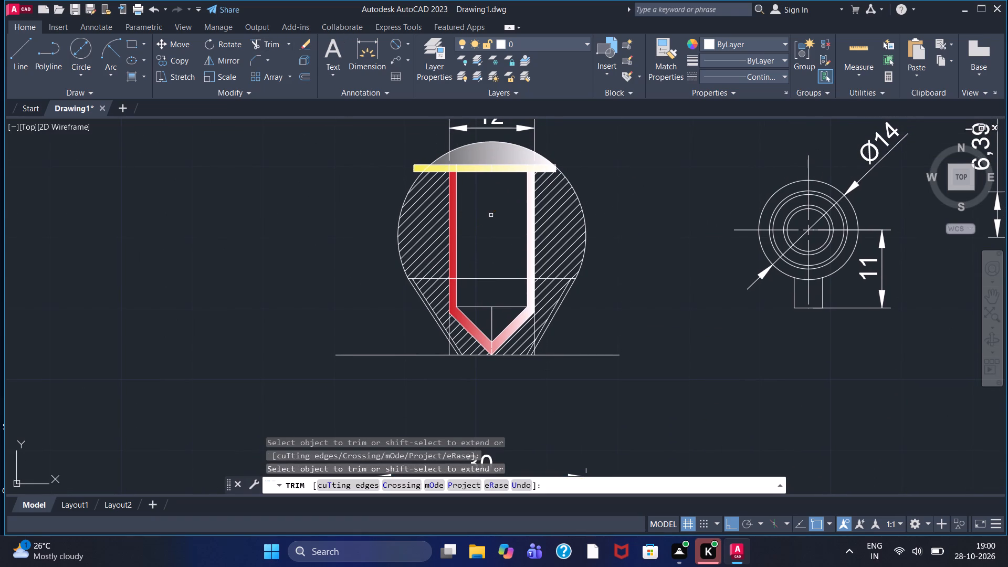
{"action": "scroll", "coordinate": [486, 223], "scroll_direction": "down", "scroll_amount": 1}
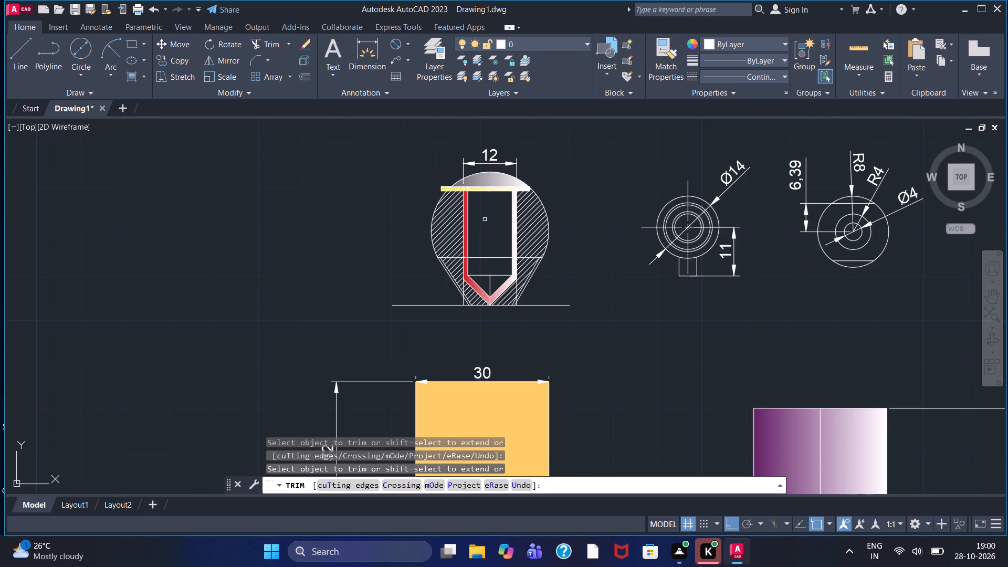
{"action": "key", "text": "Escape"}
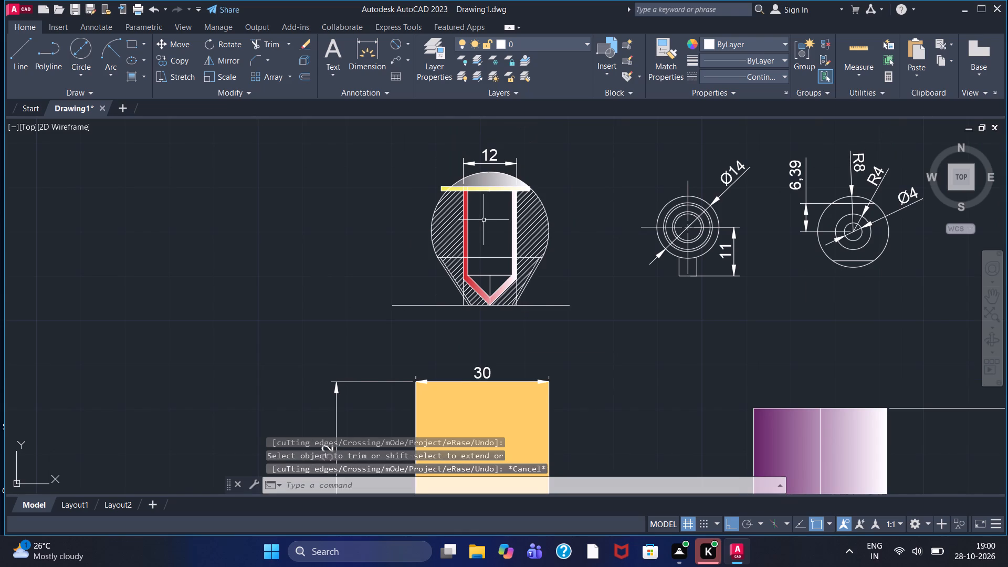
Gradient-fill all four quarters of the outer thin ring in the Ø14 circular view with red 205,32,39 to white.
{"action": "scroll", "coordinate": [484, 220], "scroll_direction": "down", "scroll_amount": 1}
{"action": "middle_click_drag", "start_coordinate": [484, 220], "coordinate": [310, 187]}
{"action": "scroll", "coordinate": [390, 191], "scroll_direction": "up", "scroll_amount": 2}
{"action": "middle_click_drag", "start_coordinate": [410, 194], "coordinate": [396, 202]}
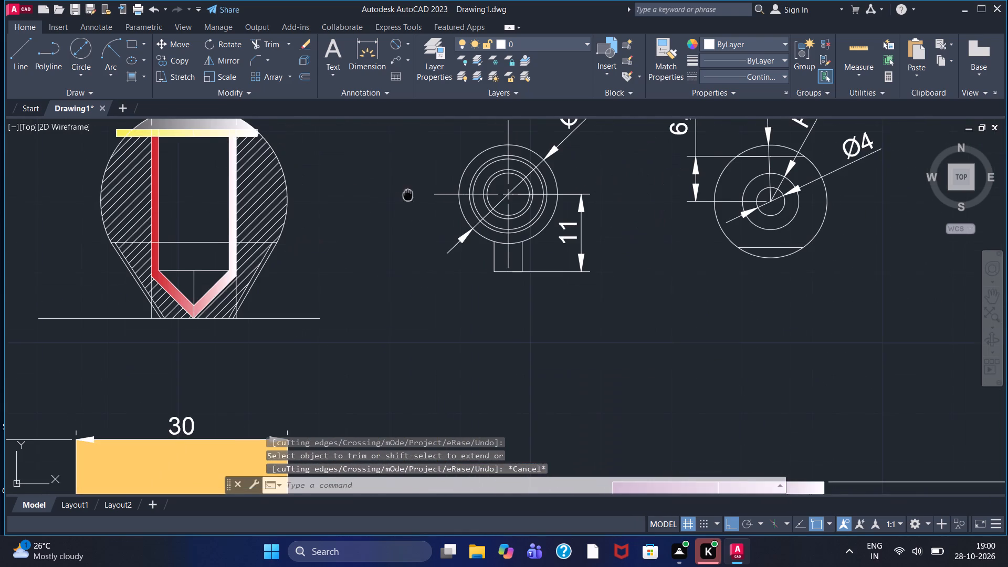
{"action": "middle_click_drag", "start_coordinate": [396, 202], "coordinate": [377, 214]}
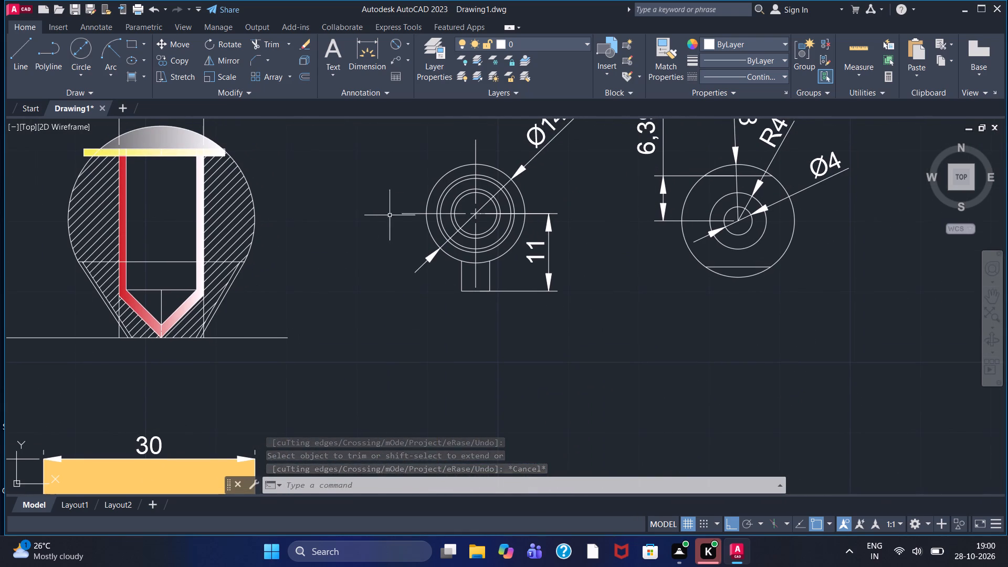
{"action": "middle_click_drag", "start_coordinate": [416, 182], "coordinate": [397, 195]}
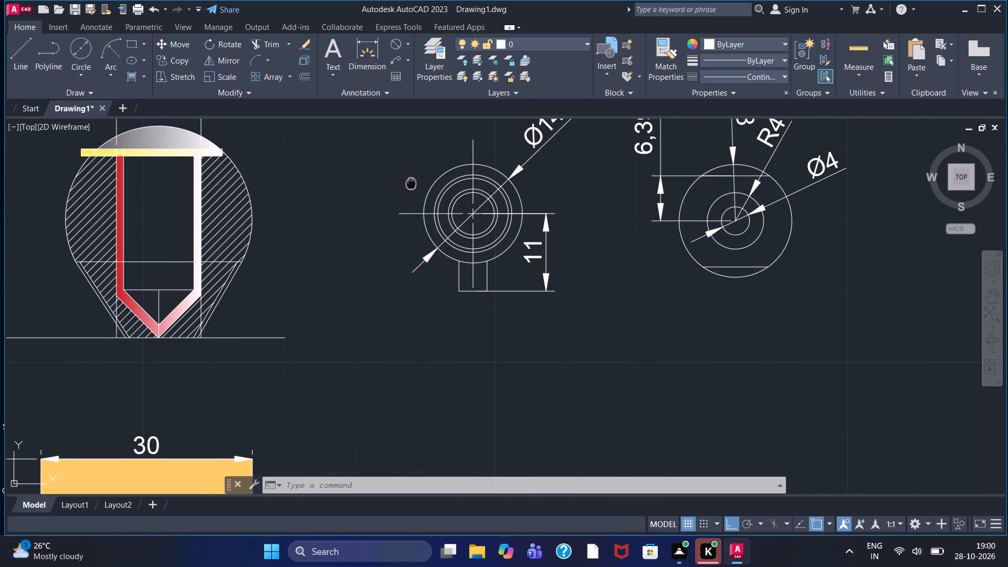
{"action": "middle_click_drag", "start_coordinate": [397, 195], "coordinate": [380, 214]}
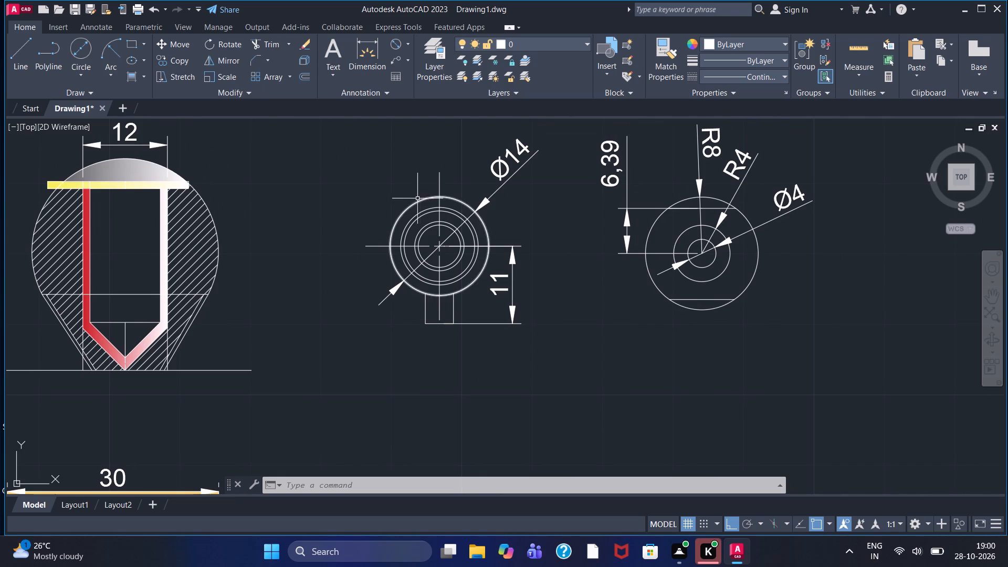
{"action": "middle_click_drag", "start_coordinate": [408, 190], "coordinate": [388, 187]}
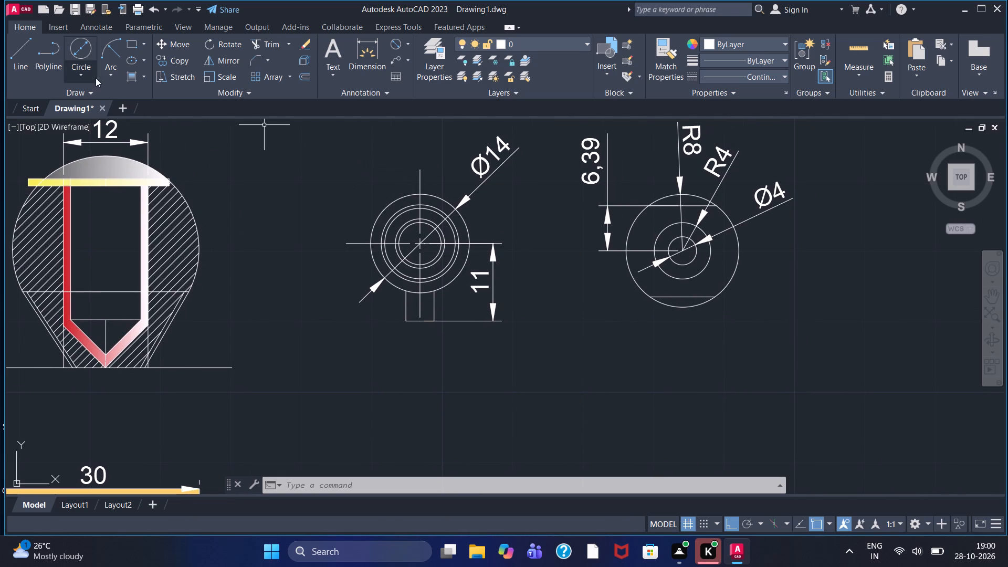
{"action": "left_click", "coordinate": [130, 73]}
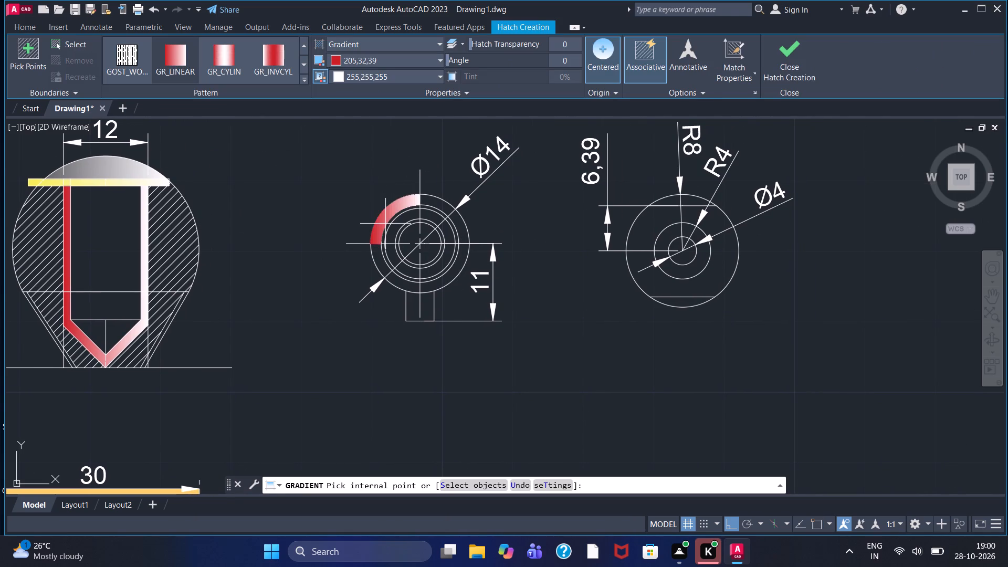
{"action": "scroll", "coordinate": [385, 224], "scroll_direction": "up", "scroll_amount": 1}
{"action": "left_click", "coordinate": [391, 221]}
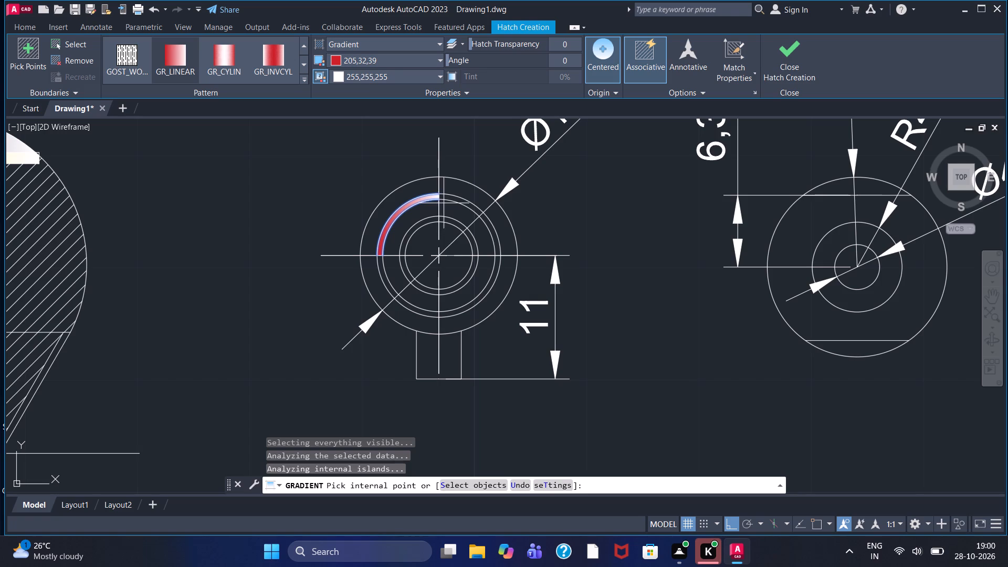
{"action": "left_click", "coordinate": [450, 199]}
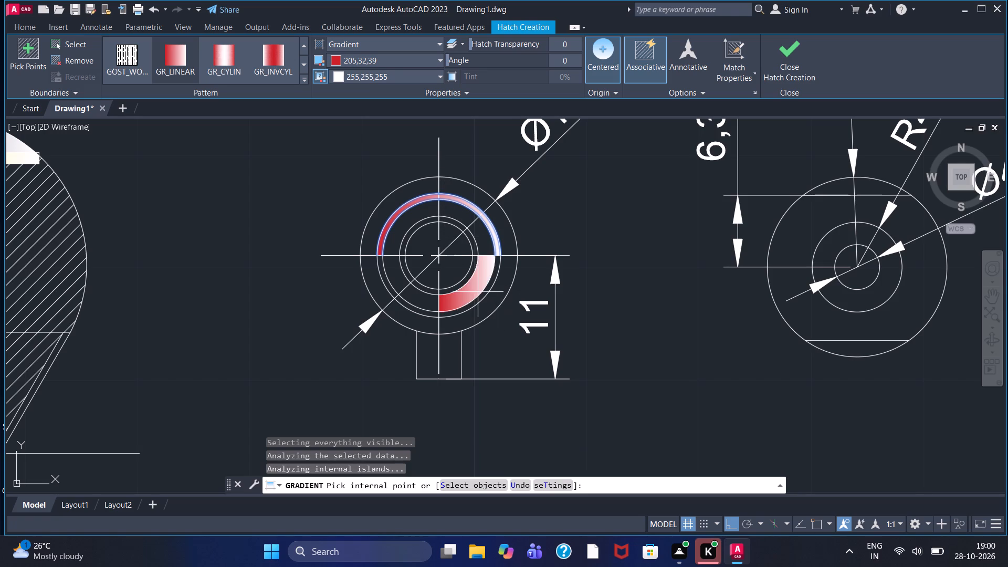
{"action": "left_click", "coordinate": [480, 296]}
{"action": "left_click", "coordinate": [423, 311]}
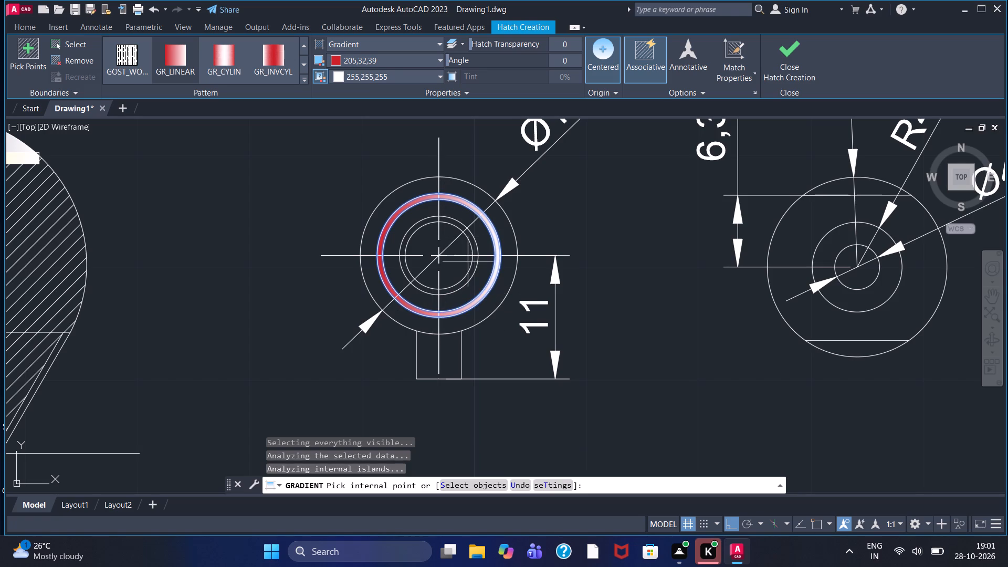
{"action": "left_click", "coordinate": [789, 76]}
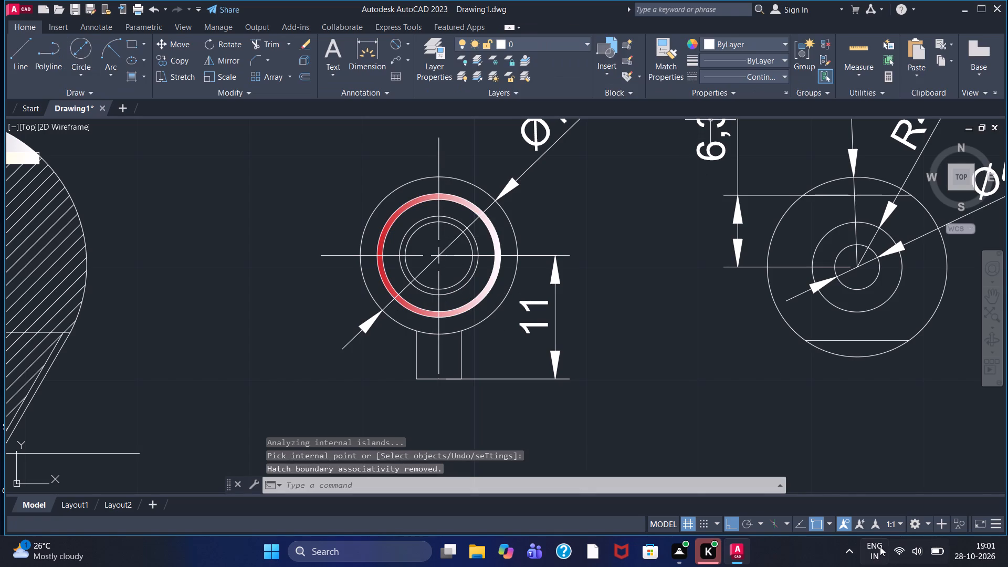
Gradient-fill all four quarters of the inner thin ring in the Ø14 circular view from black 0,0,0 to Blue.
{"action": "left_click", "coordinate": [131, 80]}
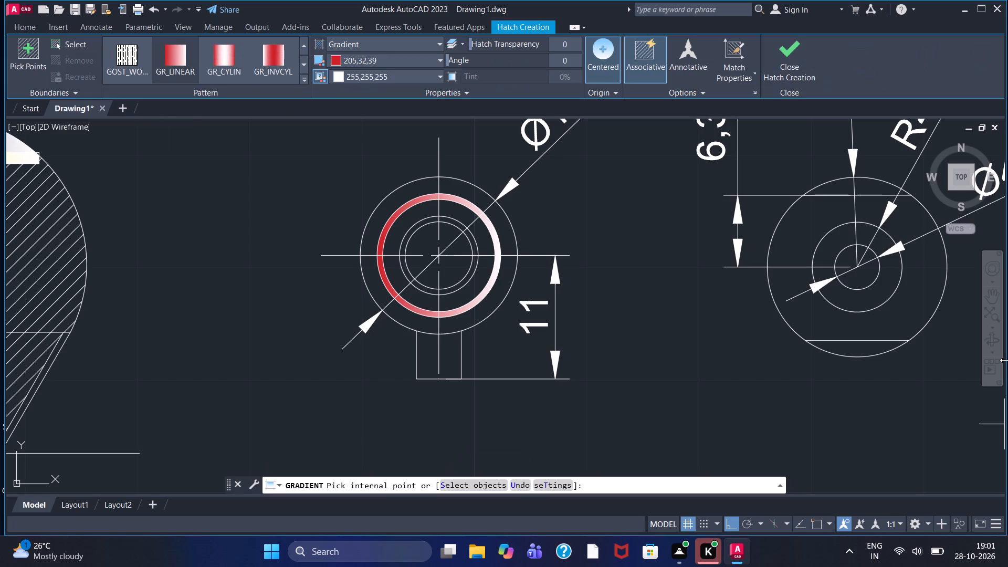
{"action": "left_click", "coordinate": [334, 56]}
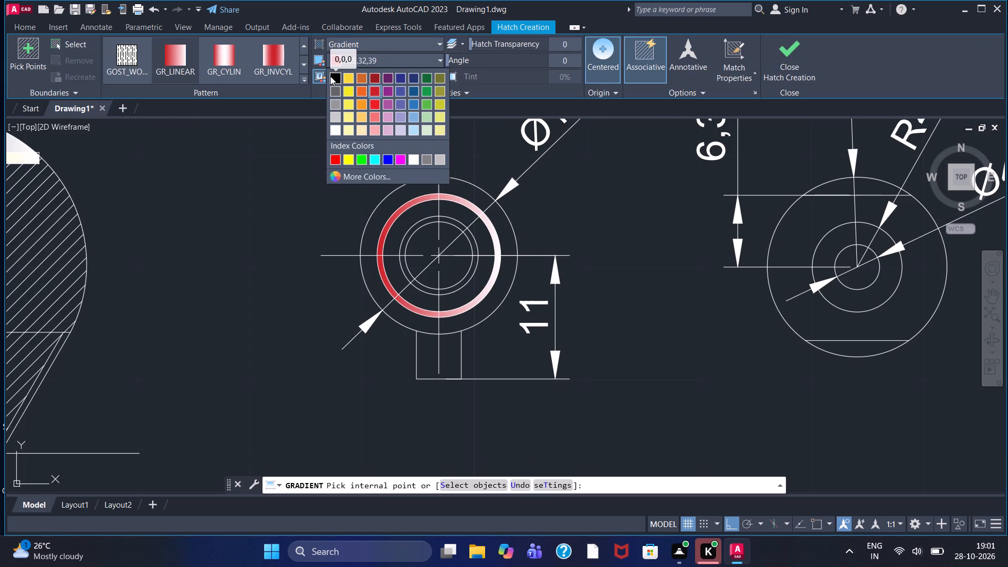
{"action": "left_click", "coordinate": [330, 76]}
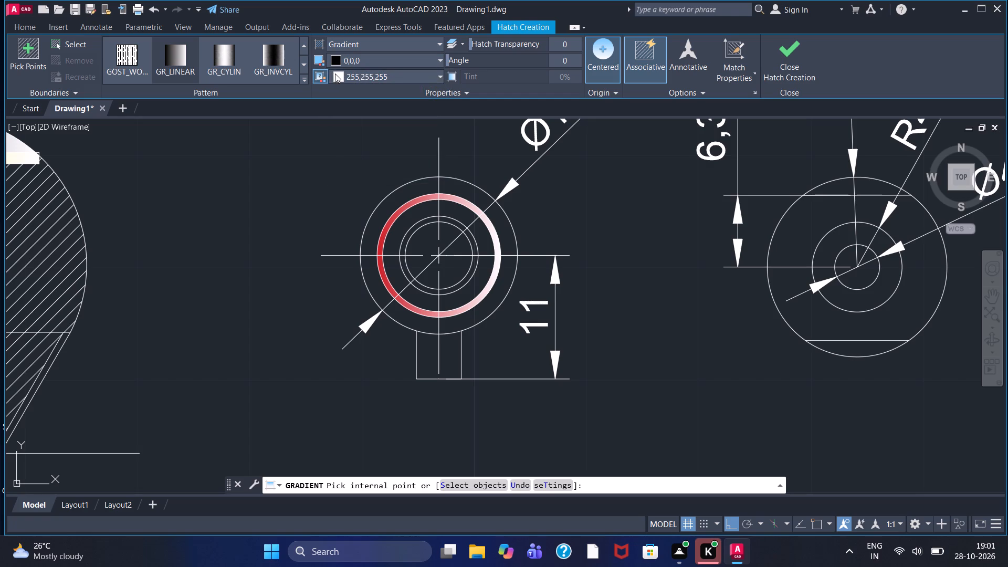
{"action": "left_click", "coordinate": [335, 73]}
{"action": "left_click", "coordinate": [386, 173]}
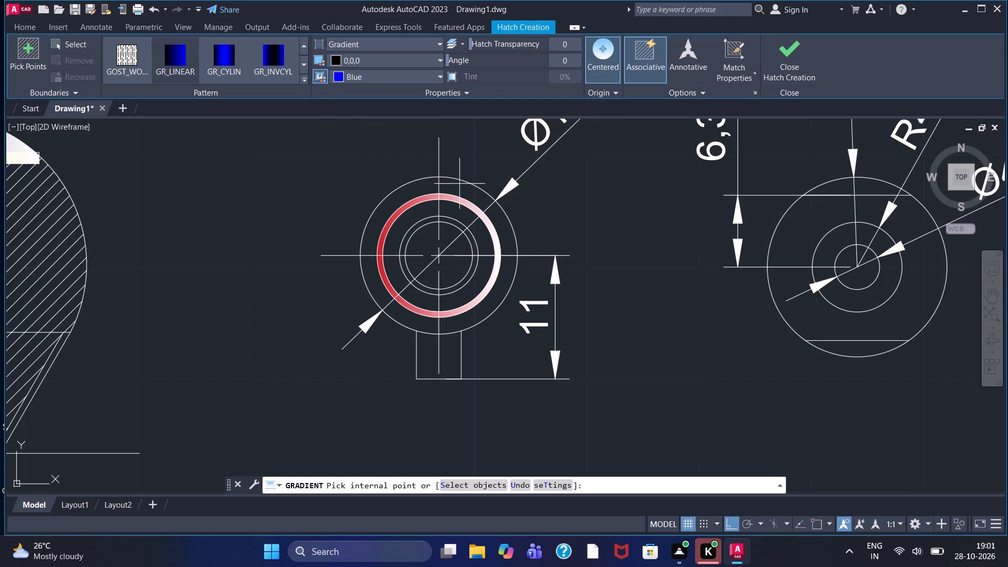
{"action": "left_click", "coordinate": [428, 223]}
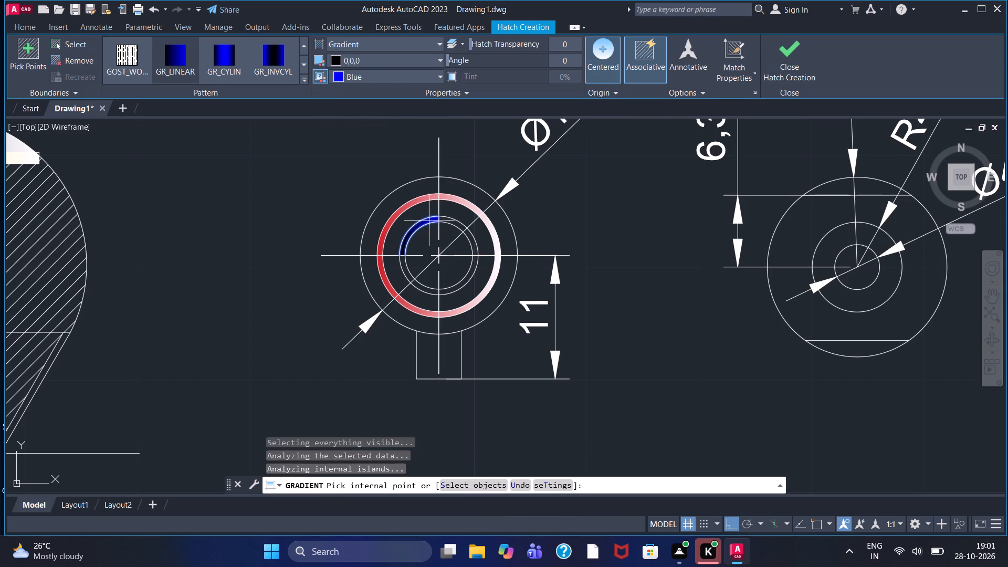
{"action": "left_click", "coordinate": [453, 222]}
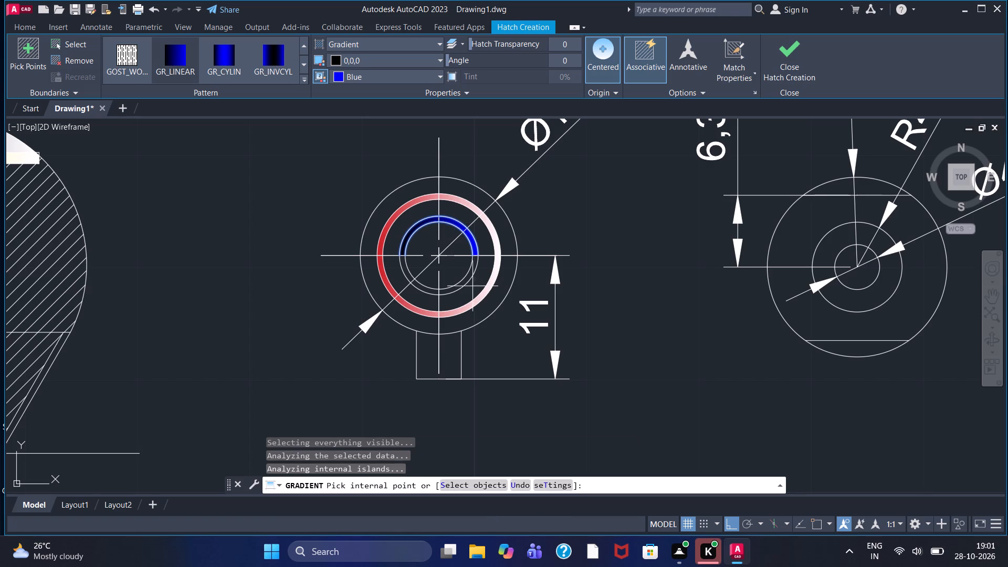
{"action": "left_click", "coordinate": [470, 275]}
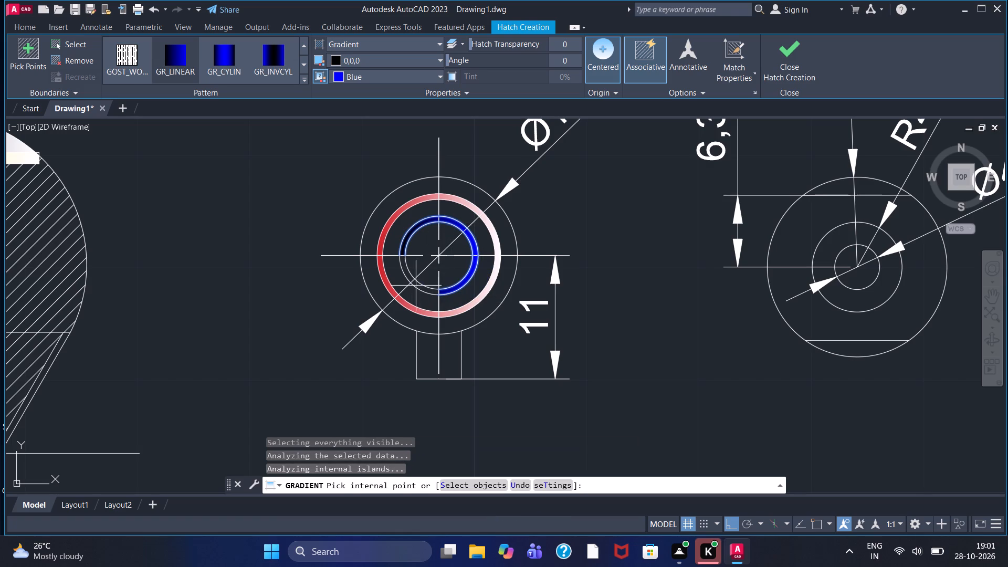
{"action": "left_click", "coordinate": [418, 285]}
{"action": "left_click", "coordinate": [789, 48]}
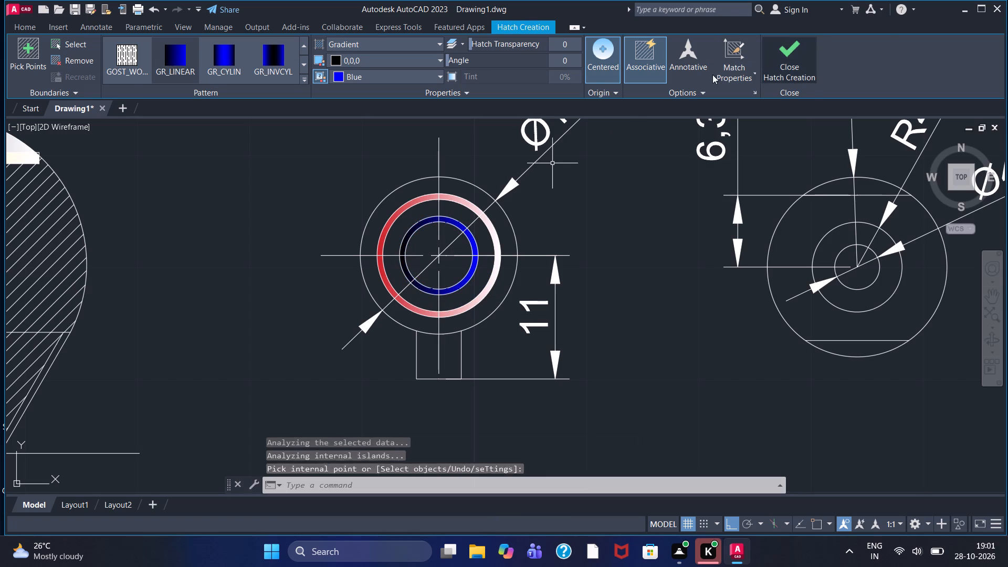
Gradient-fill all four quarters of the outermost band in the Ø14 circular view from green 19,103,52 to white 255,255,255.
{"action": "scroll", "coordinate": [618, 139], "scroll_direction": "down", "scroll_amount": 1}
{"action": "middle_click_drag", "start_coordinate": [602, 156], "coordinate": [554, 151]}
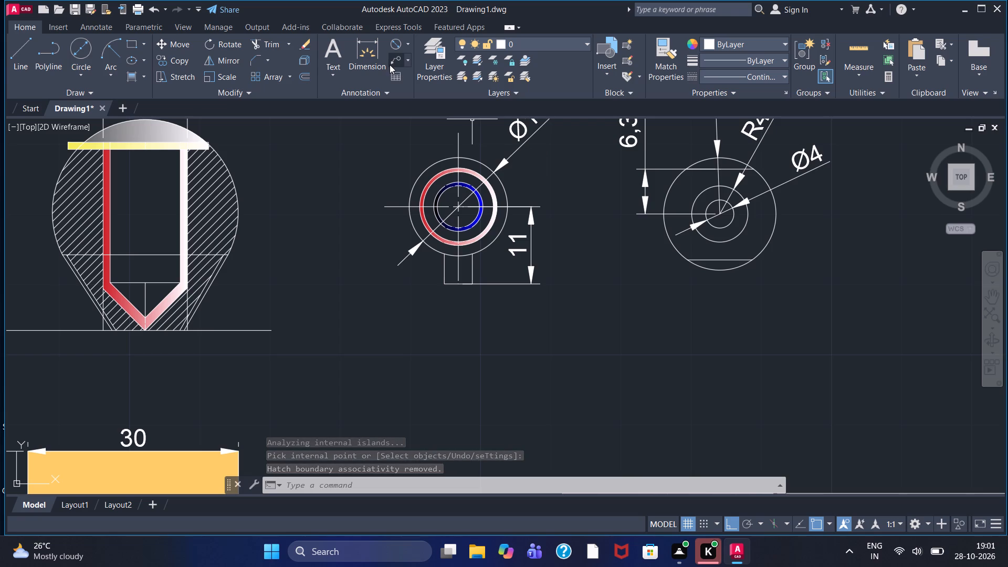
{"action": "left_click", "coordinate": [127, 79]}
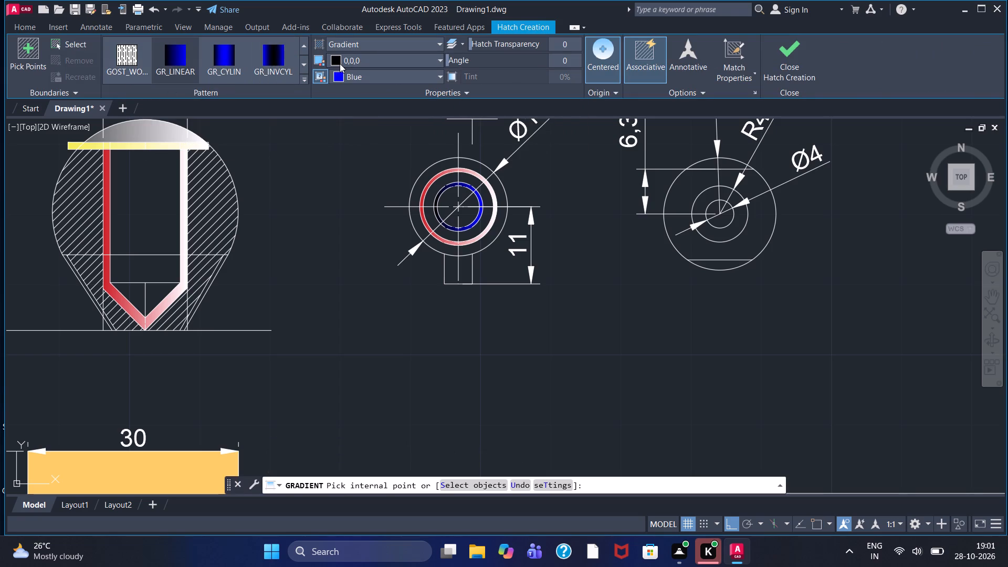
{"action": "left_click", "coordinate": [336, 59]}
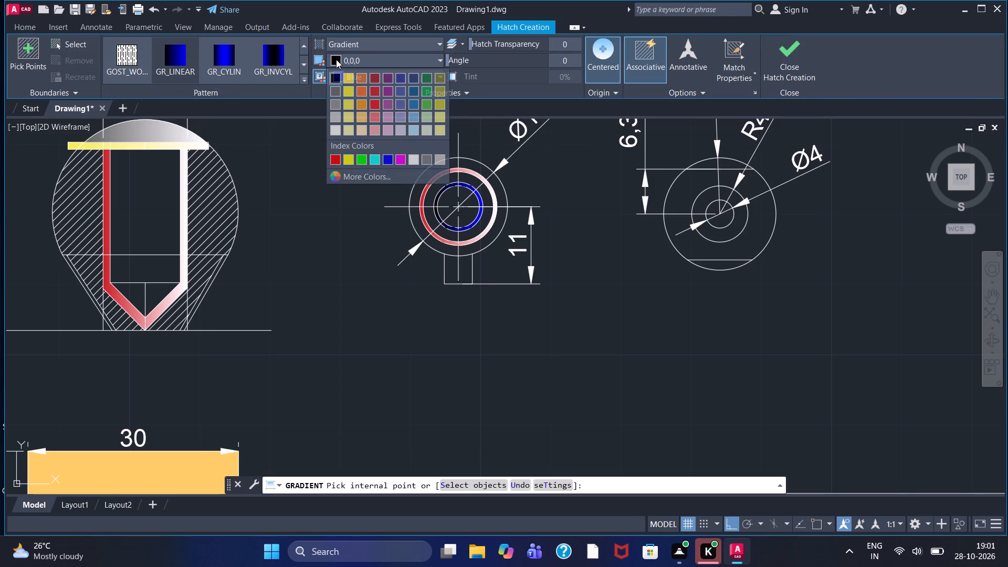
{"action": "double_click", "coordinate": [374, 73]}
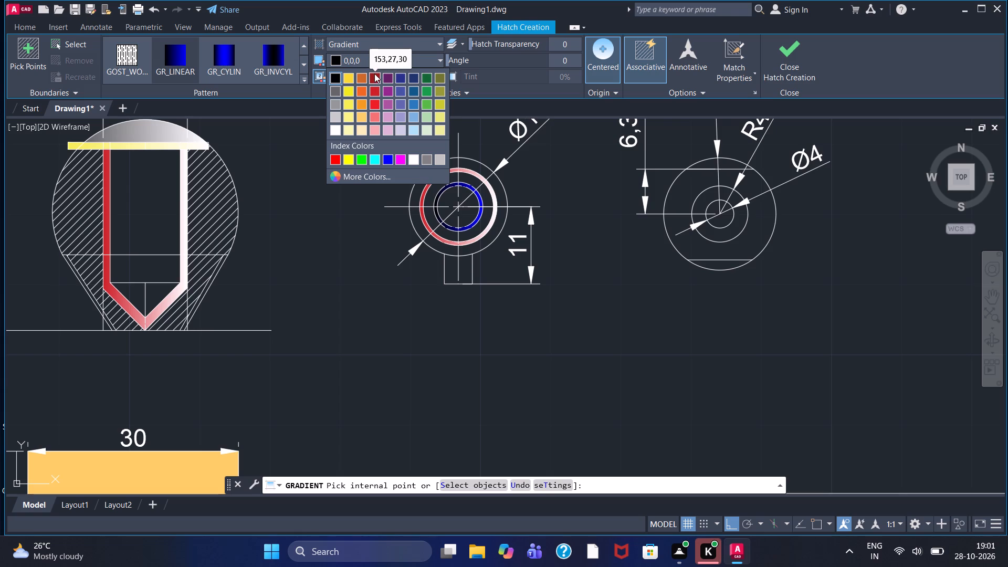
{"action": "left_click", "coordinate": [335, 59]}
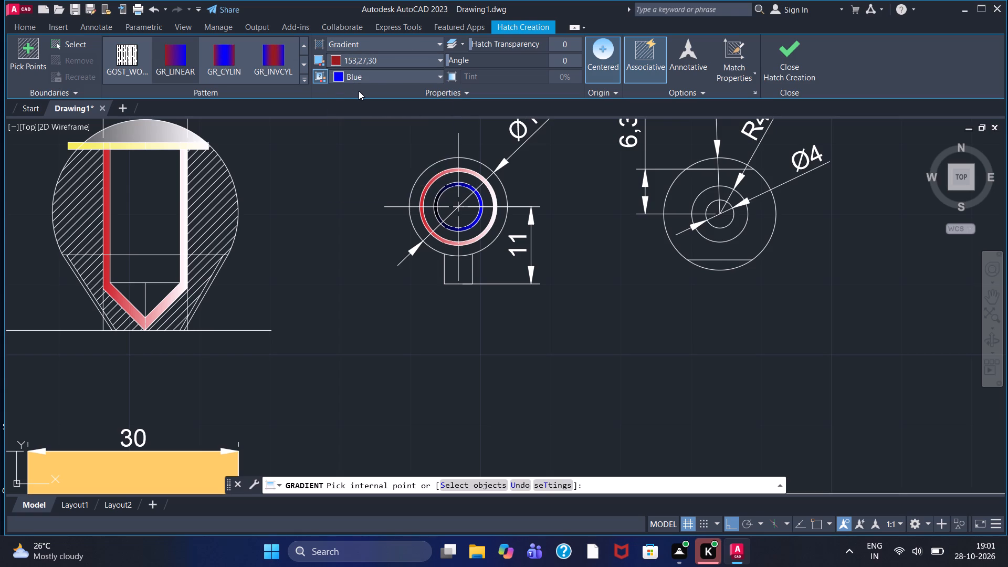
{"action": "left_click", "coordinate": [335, 58]}
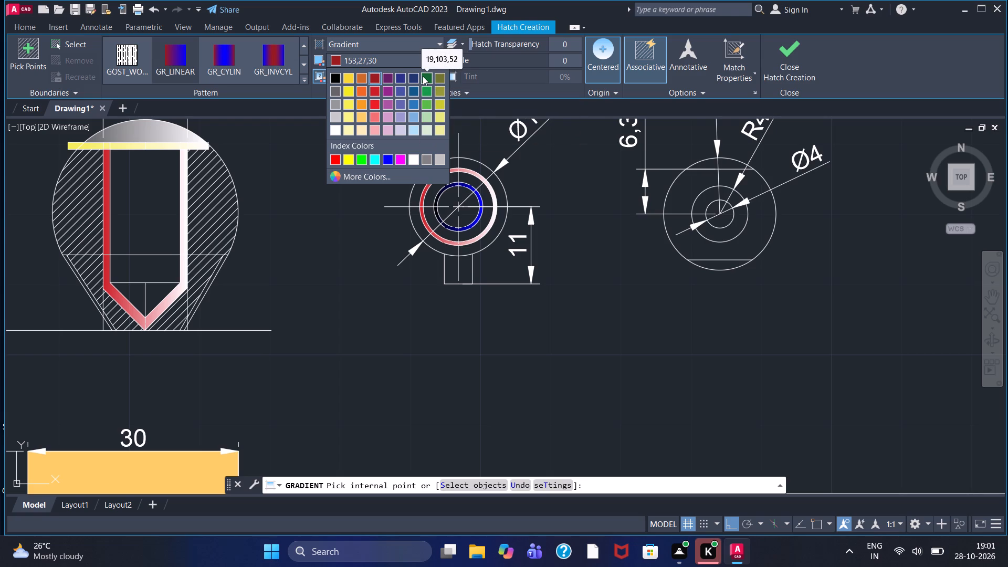
{"action": "left_click", "coordinate": [423, 76]}
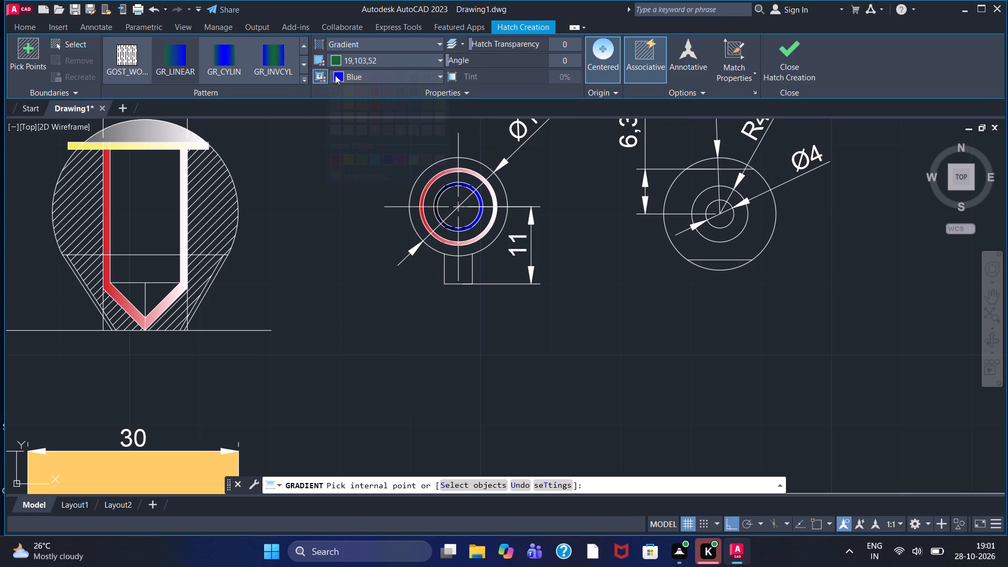
{"action": "left_click", "coordinate": [335, 75]}
{"action": "left_click", "coordinate": [340, 146]}
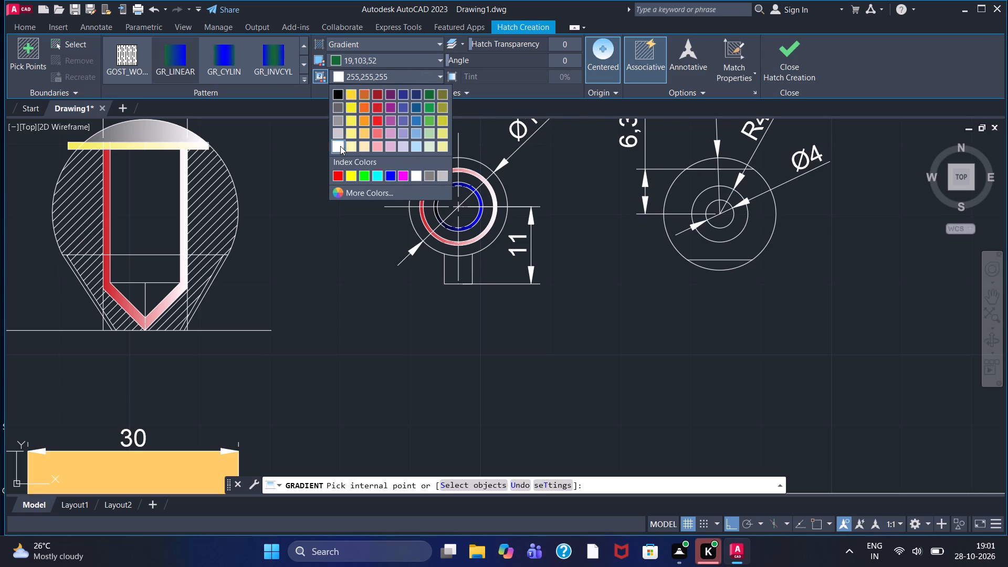
{"action": "left_click", "coordinate": [439, 165]}
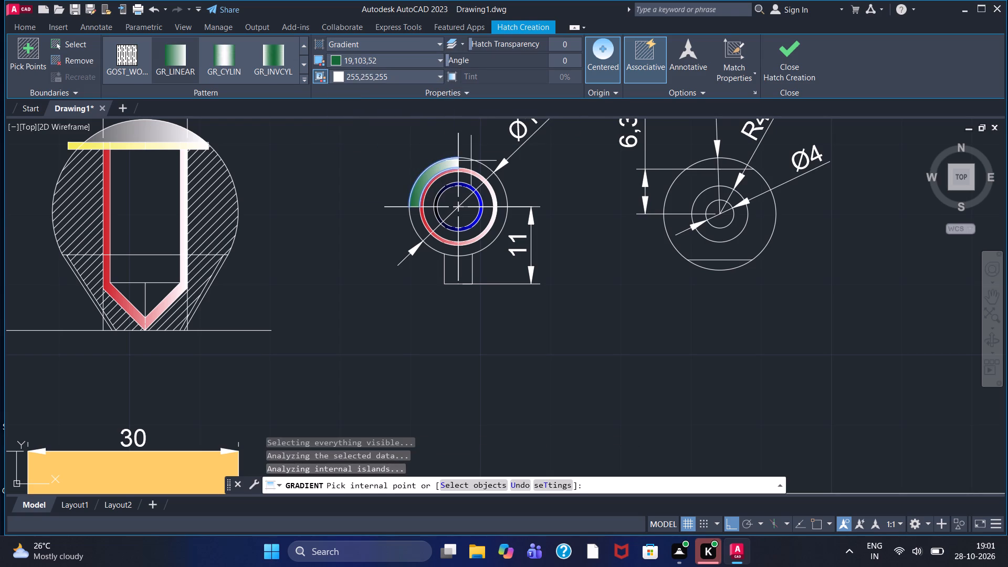
{"action": "left_click", "coordinate": [473, 163]}
{"action": "left_click", "coordinate": [493, 225]}
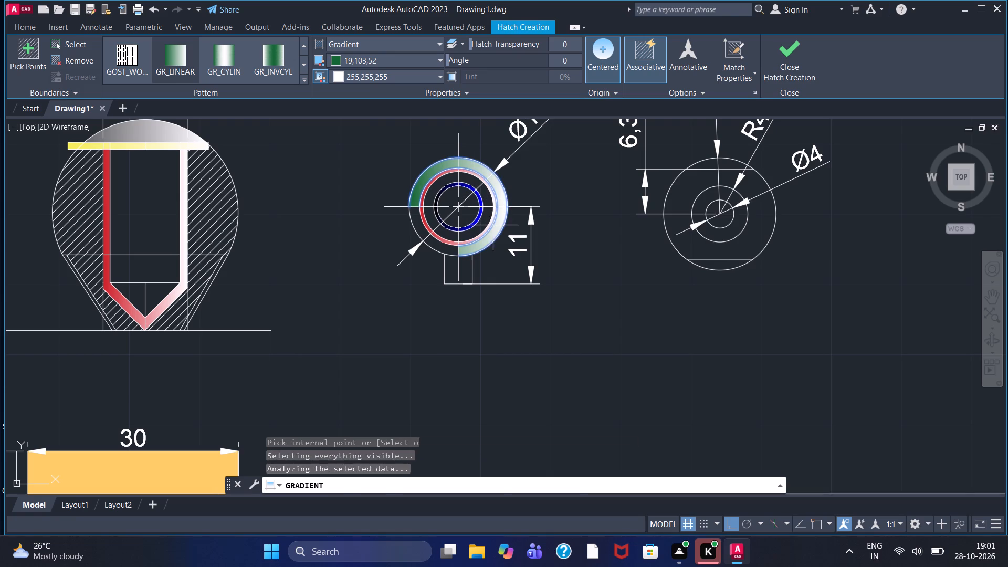
{"action": "left_click", "coordinate": [431, 245]}
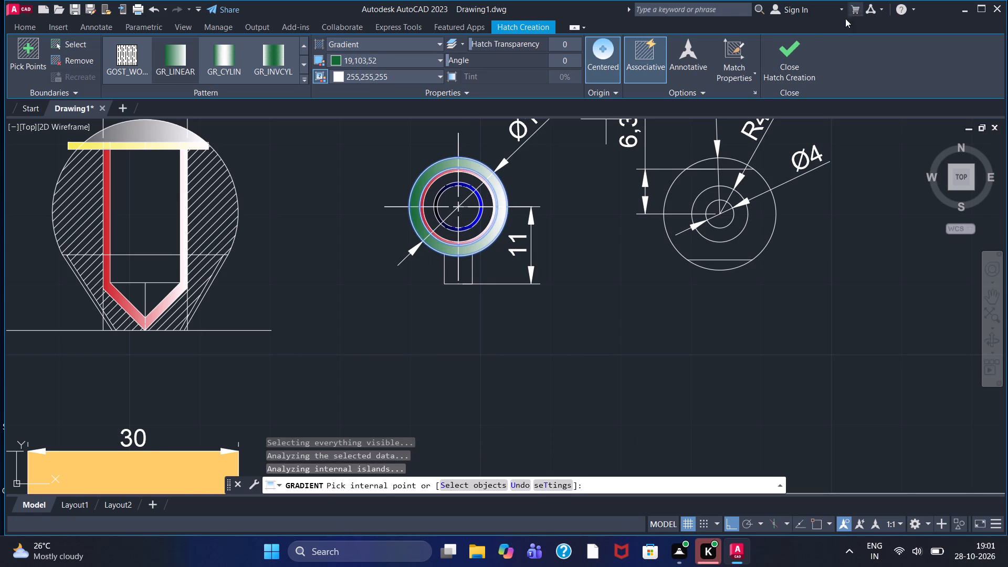
{"action": "left_click", "coordinate": [797, 51]}
{"action": "middle_click_drag", "start_coordinate": [560, 187], "coordinate": [520, 172]}
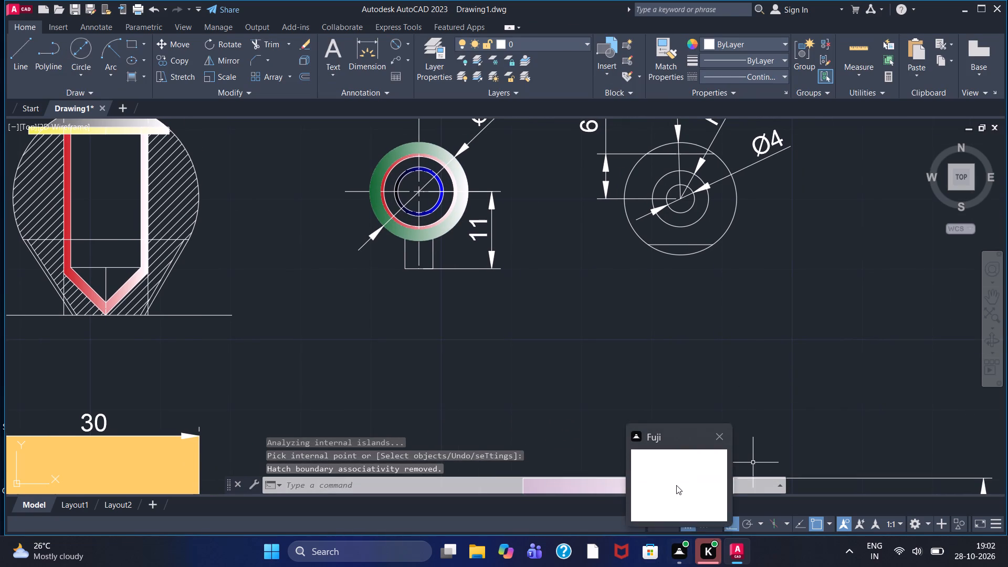
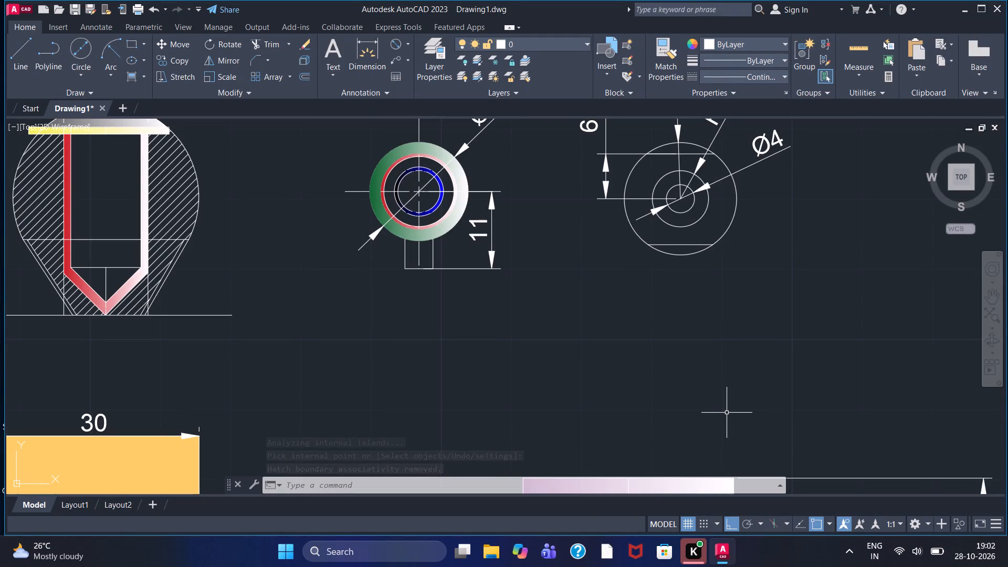
Search Windows for "fuji" and launch the Fuji app.
{"action": "left_click", "coordinate": [333, 549]}
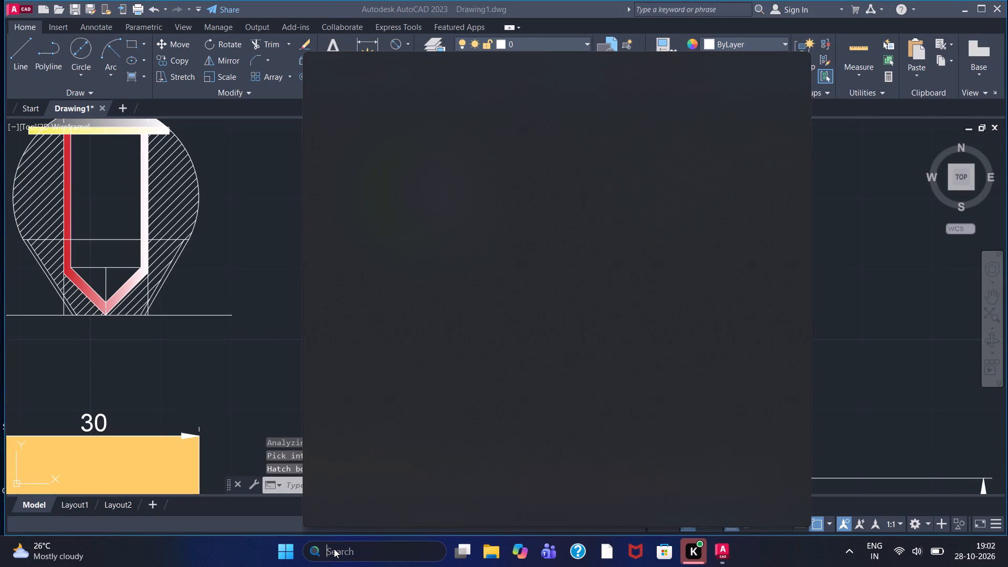
{"action": "key", "text": "f"}
{"action": "type", "text": "uji"}
{"action": "key", "text": "Return"}
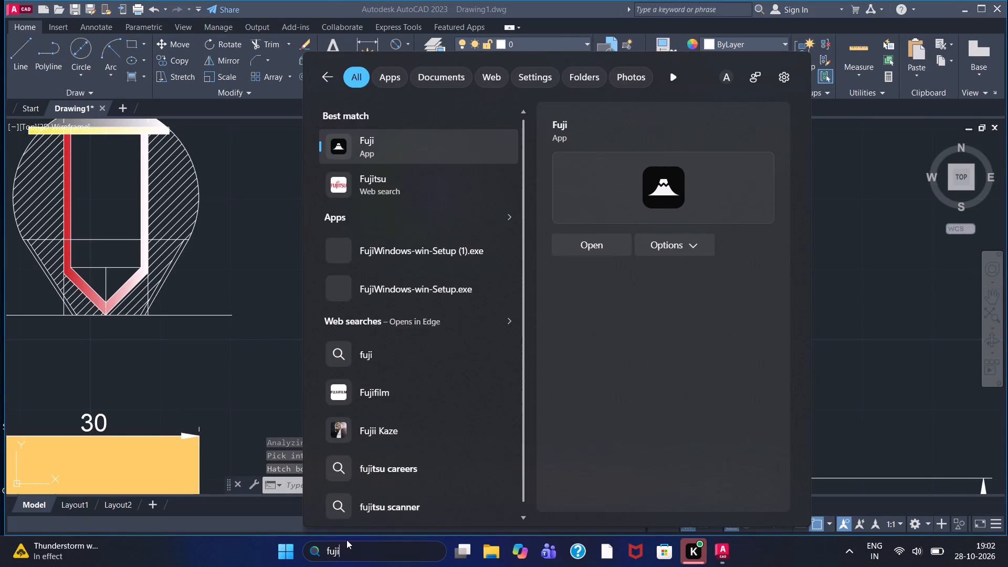
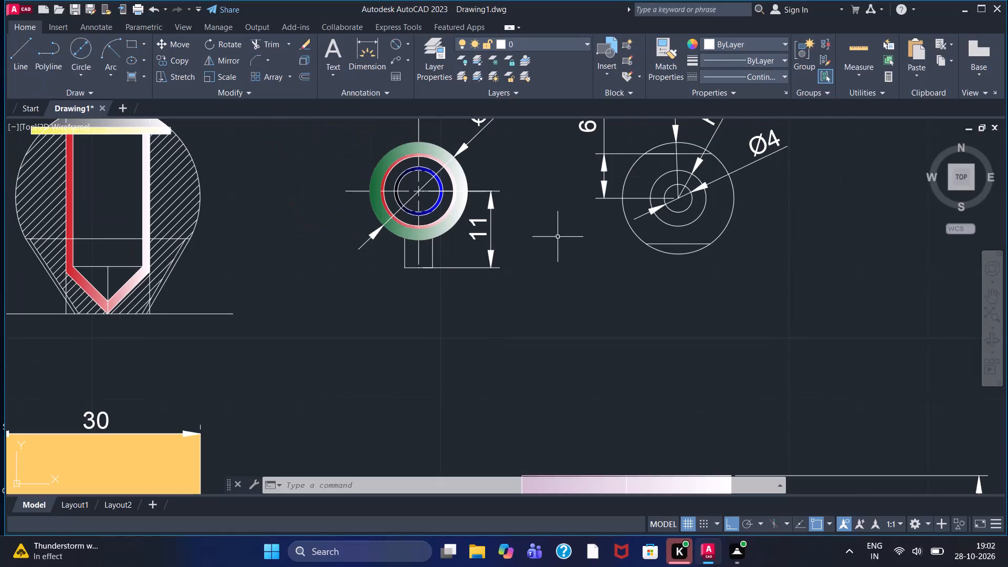
Erase the two inner diameter dimensions and the innermost circle from the upper end of the larger two-ended circle construction.
{"action": "middle_click_drag", "start_coordinate": [558, 237], "coordinate": [554, 277]}
{"action": "scroll", "coordinate": [552, 275], "scroll_direction": "down", "scroll_amount": 1}
{"action": "middle_click", "coordinate": [552, 275]}
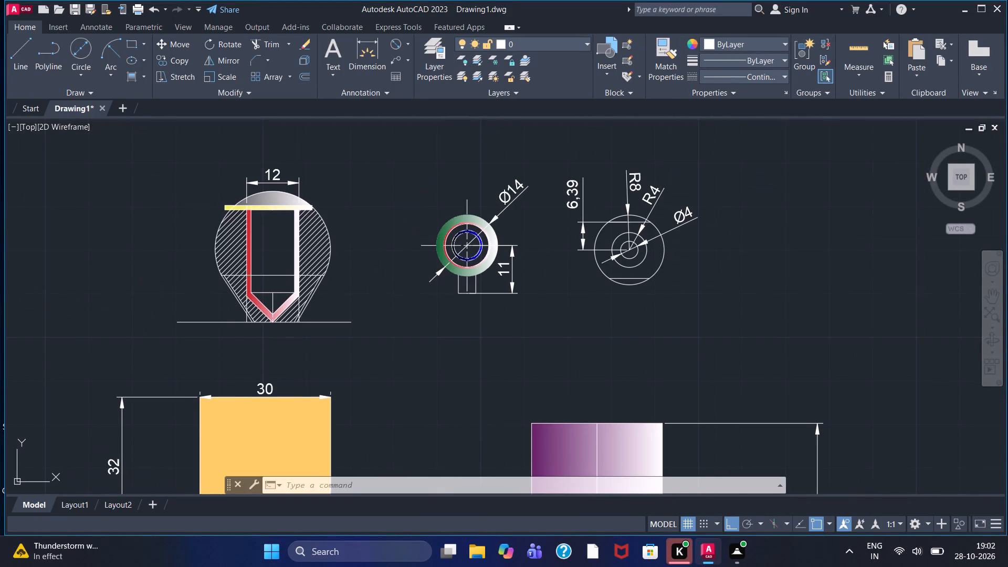
{"action": "scroll", "coordinate": [554, 267], "scroll_direction": "down", "scroll_amount": 1}
{"action": "middle_click_drag", "start_coordinate": [554, 267], "coordinate": [471, 236]}
{"action": "scroll", "coordinate": [476, 238], "scroll_direction": "down", "scroll_amount": 1}
{"action": "middle_click_drag", "start_coordinate": [644, 267], "coordinate": [605, 261]}
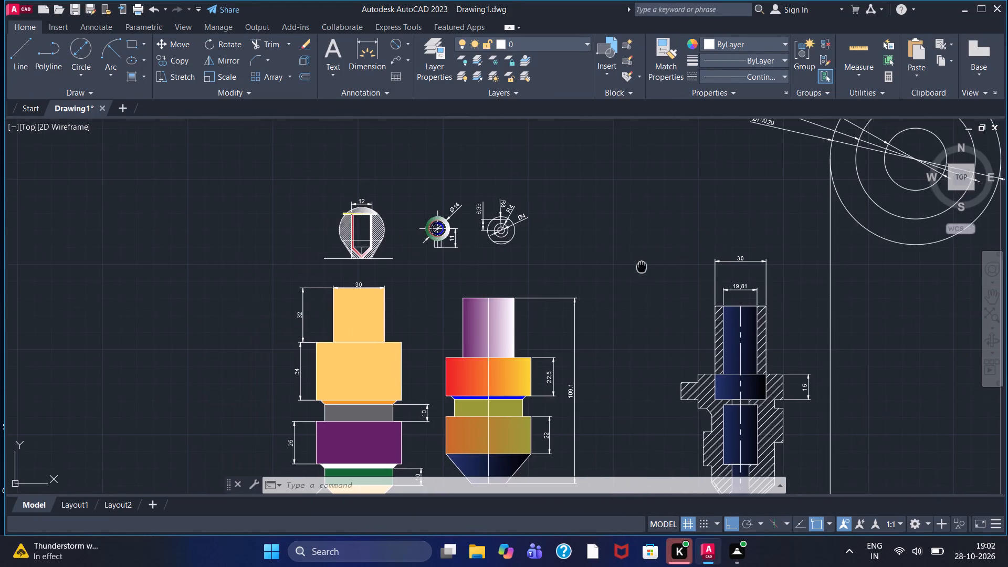
{"action": "middle_click_drag", "start_coordinate": [605, 261], "coordinate": [521, 276]}
{"action": "scroll", "coordinate": [537, 261], "scroll_direction": "down", "scroll_amount": 1}
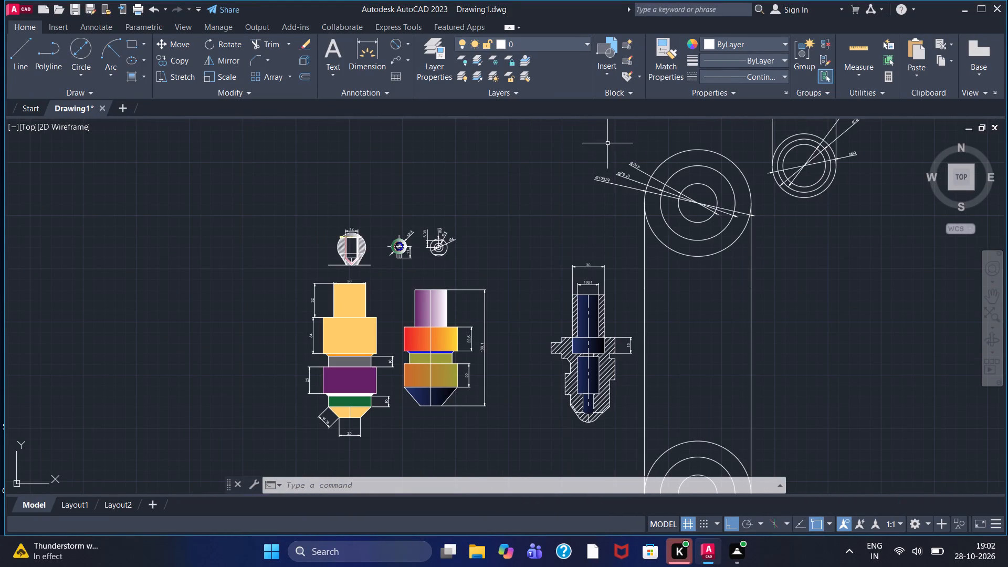
{"action": "scroll", "coordinate": [607, 143], "scroll_direction": "down", "scroll_amount": 1}
{"action": "middle_click_drag", "start_coordinate": [611, 161], "coordinate": [459, 173]}
{"action": "middle_click_drag", "start_coordinate": [472, 159], "coordinate": [445, 254]}
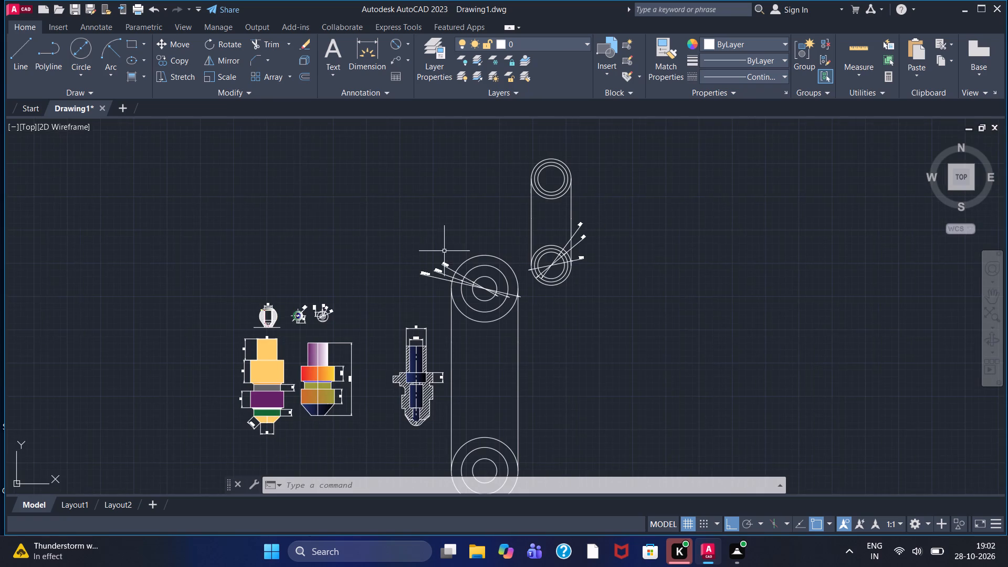
{"action": "left_click_drag", "start_coordinate": [416, 205], "coordinate": [418, 216]}
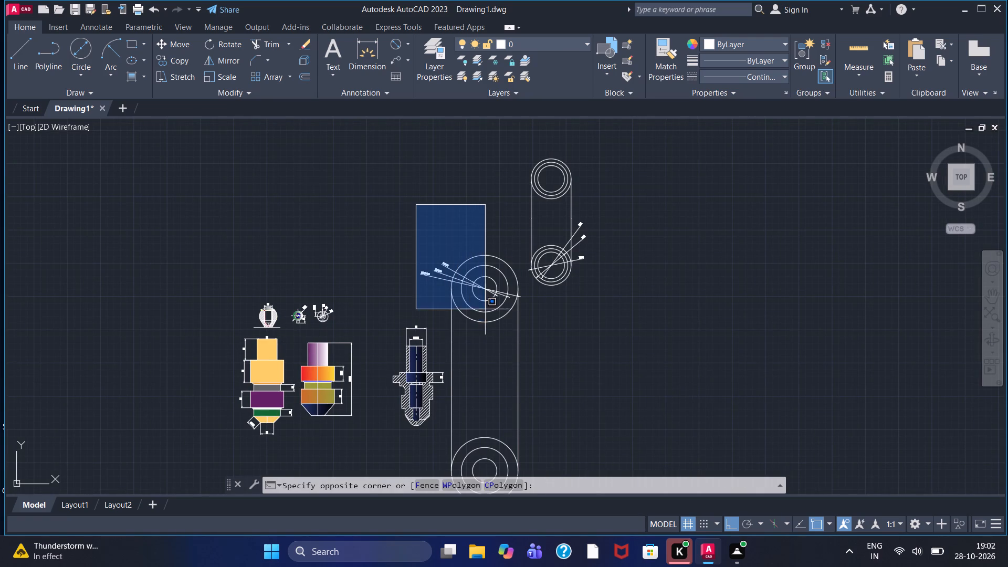
{"action": "left_click", "coordinate": [506, 299]}
{"action": "key", "text": "Delete"}
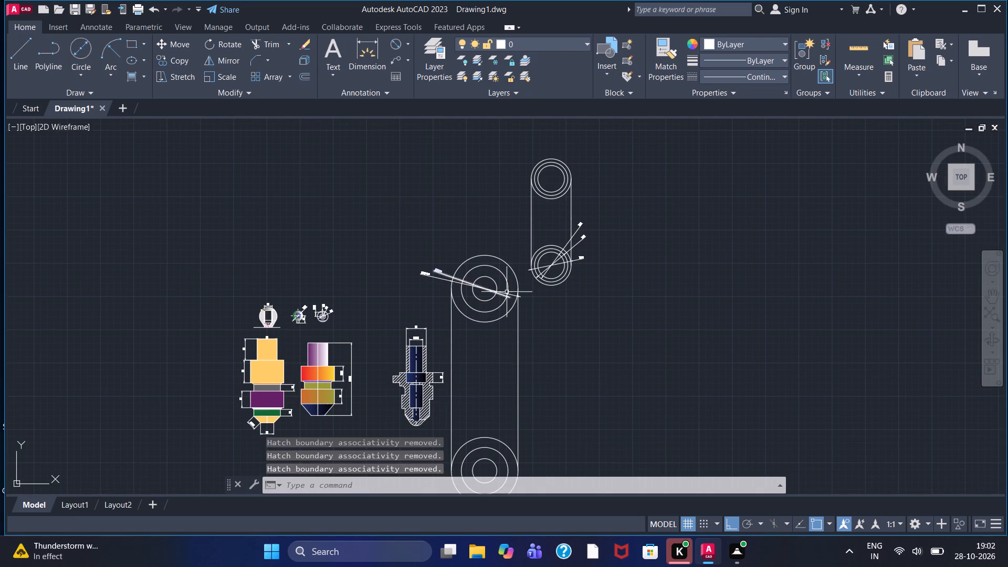
{"action": "middle_click_drag", "start_coordinate": [506, 217], "coordinate": [511, 170]}
{"action": "scroll", "coordinate": [511, 170], "scroll_direction": "down", "scroll_amount": 1}
{"action": "left_click", "coordinate": [465, 194]}
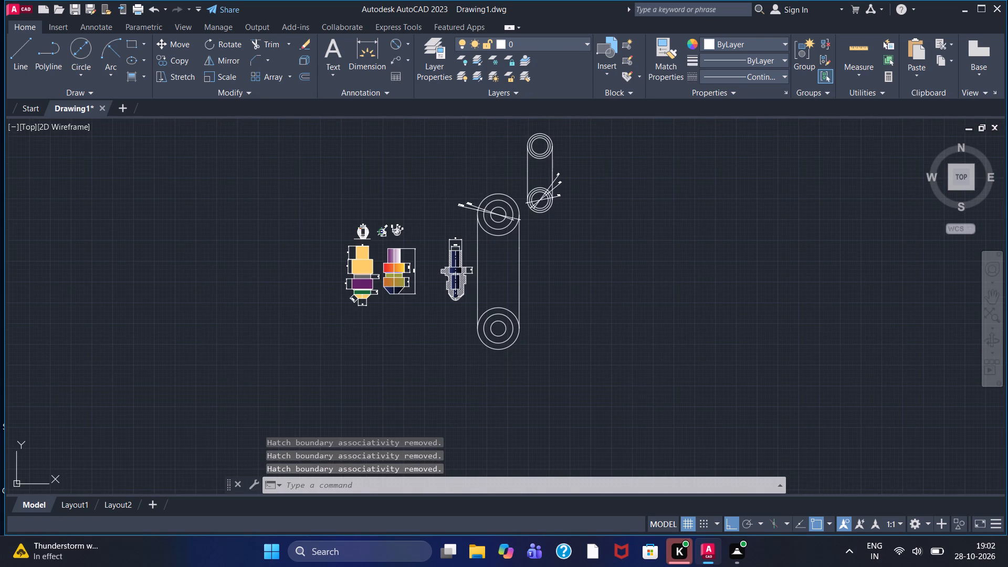
{"action": "left_click", "coordinate": [523, 228]}
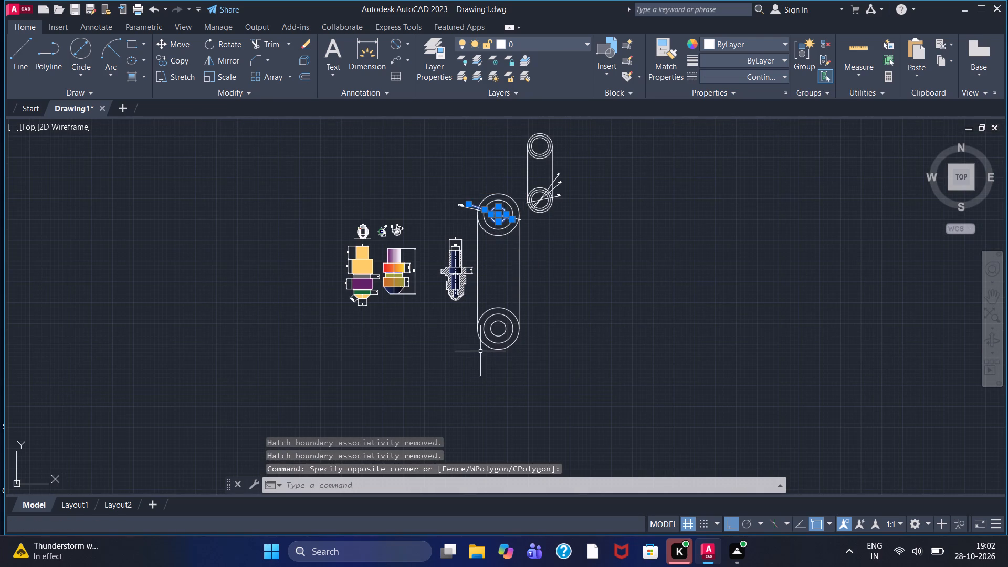
{"action": "key", "text": "Delete"}
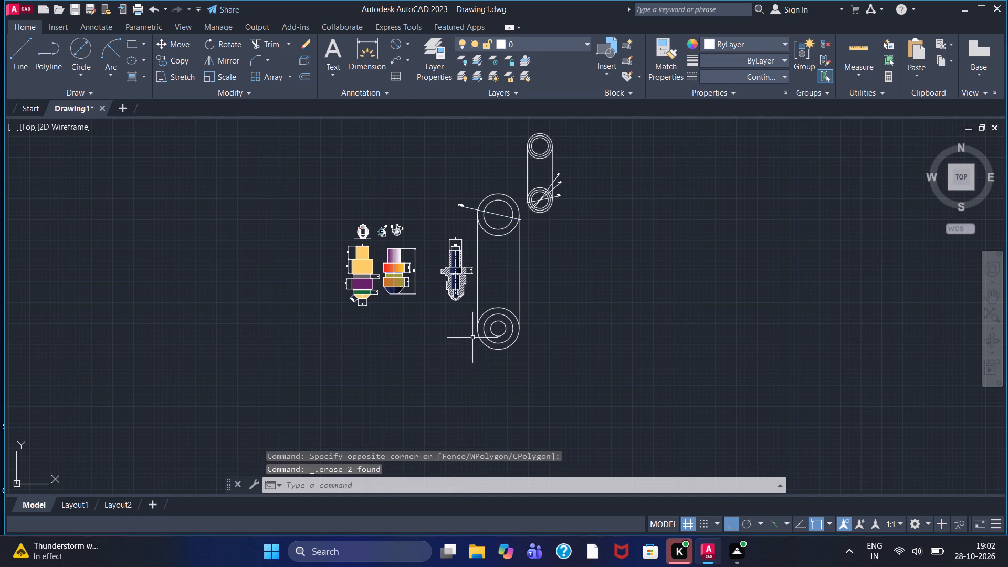
Erase the lower set of concentric circles and the lower vertical connecting lines of the larger construction.
{"action": "left_click", "coordinate": [472, 338]}
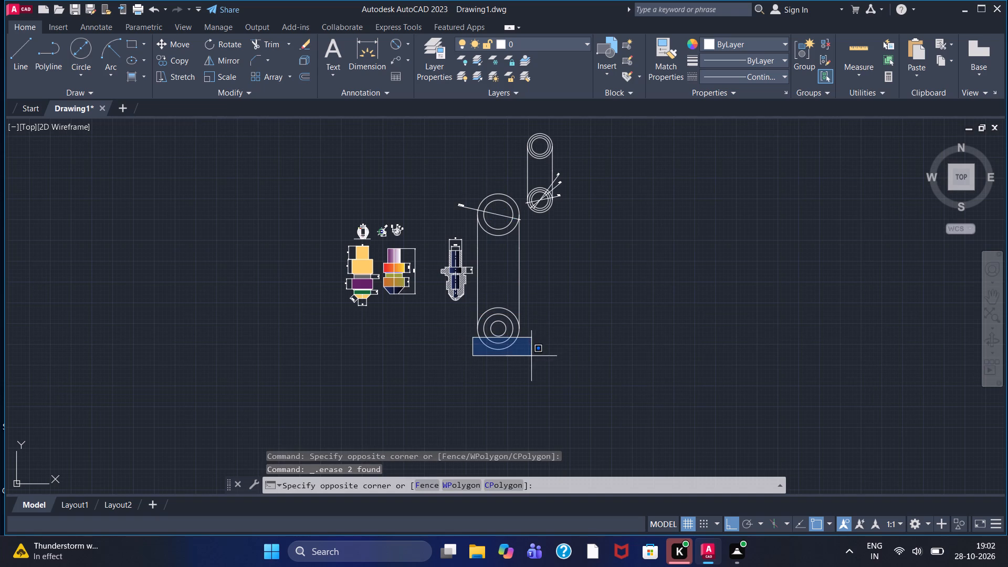
{"action": "left_click", "coordinate": [523, 295]}
{"action": "key", "text": "Delete"}
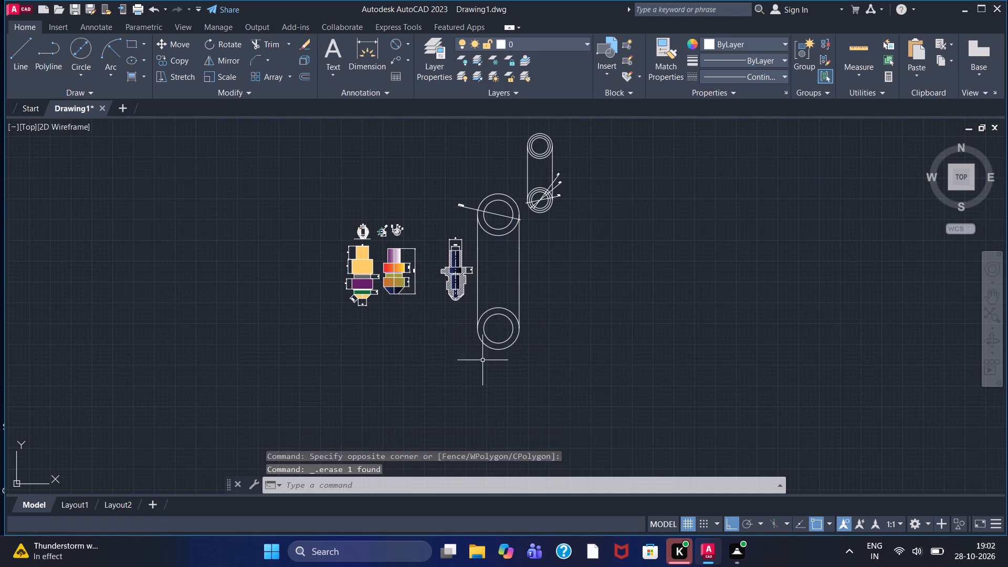
{"action": "left_click", "coordinate": [461, 361]}
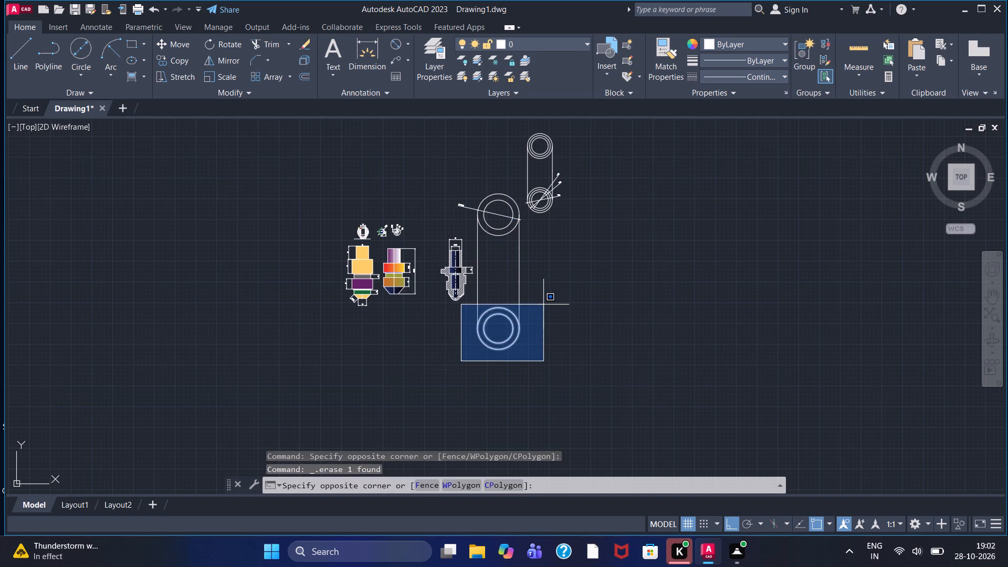
{"action": "left_click", "coordinate": [543, 304]}
{"action": "key", "text": "Delete"}
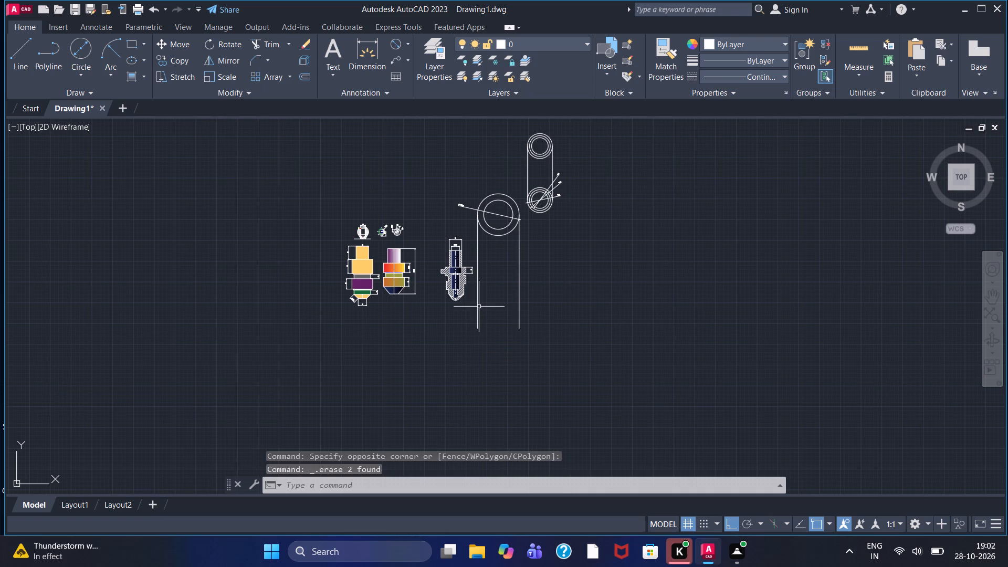
{"action": "left_click", "coordinate": [479, 307]}
{"action": "key", "text": "Delete"}
{"action": "left_click", "coordinate": [519, 300]}
{"action": "key", "text": "Delete"}
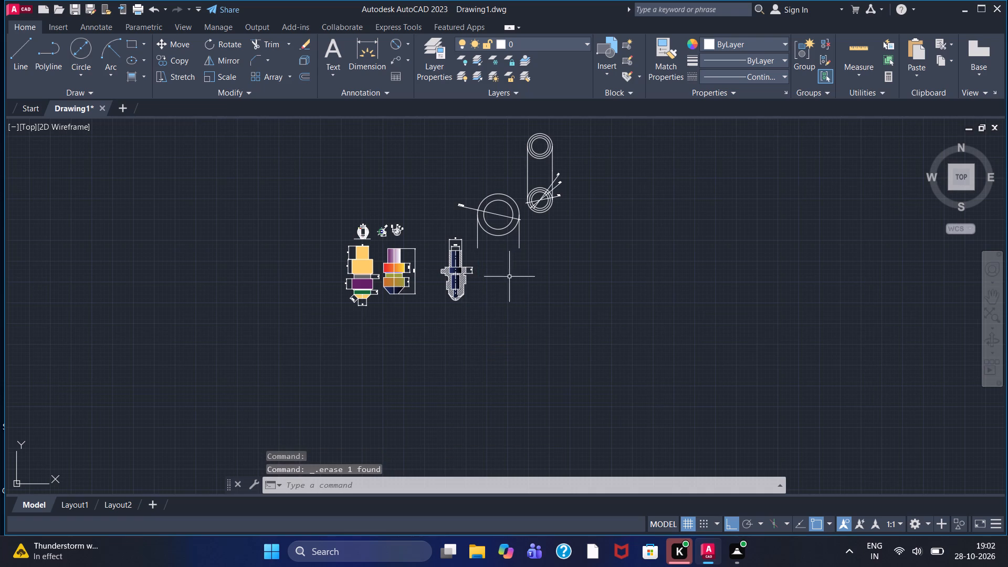
Erase the larger construction's remaining diameter dimension, two upper circles and two leftover vertical lines.
{"action": "middle_click_drag", "start_coordinate": [498, 263], "coordinate": [522, 287]}
{"action": "scroll", "coordinate": [522, 287], "scroll_direction": "down", "scroll_amount": 1}
{"action": "scroll", "coordinate": [515, 270], "scroll_direction": "up", "scroll_amount": 3}
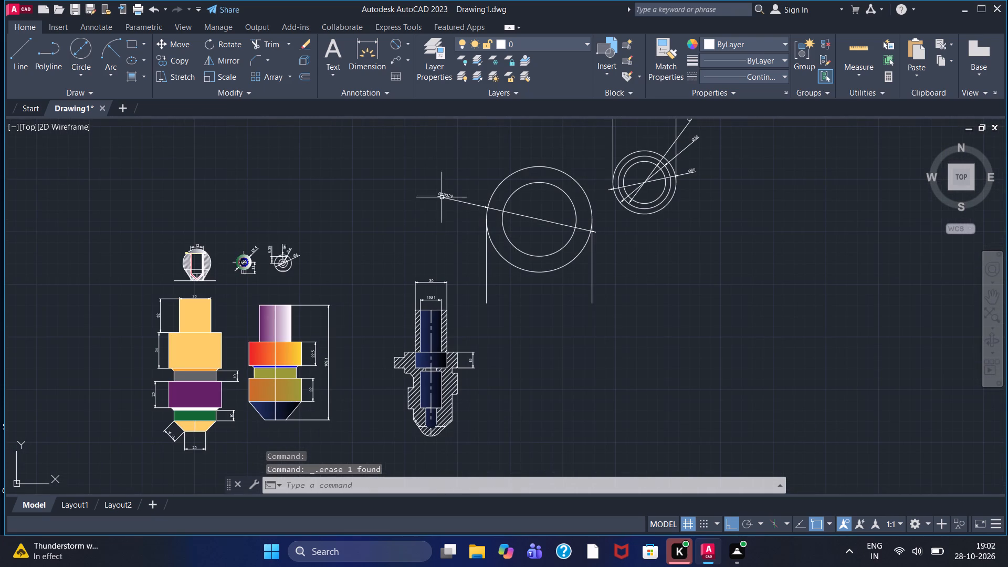
{"action": "left_click", "coordinate": [426, 147]}
{"action": "left_click", "coordinate": [602, 270]}
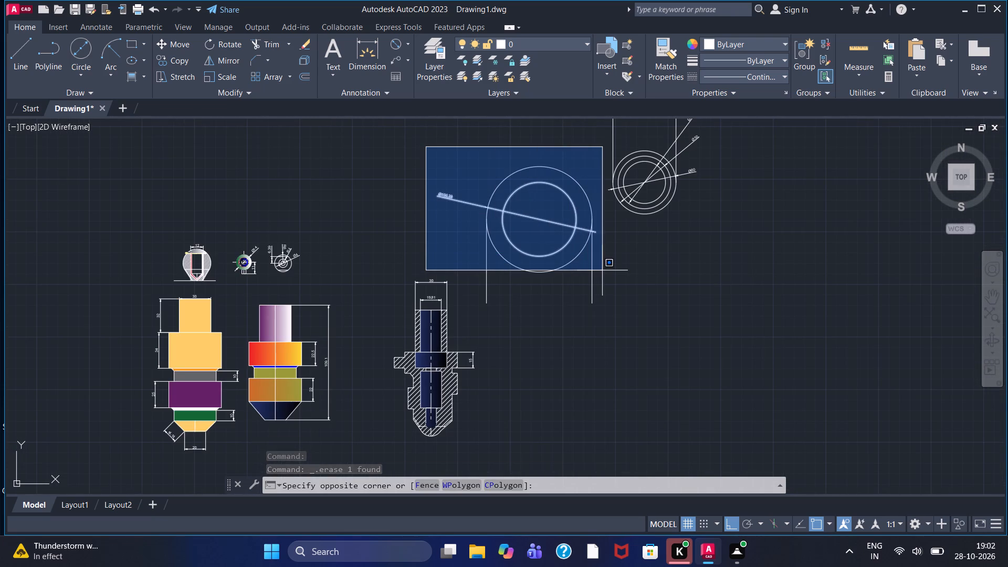
{"action": "key", "text": "Delete"}
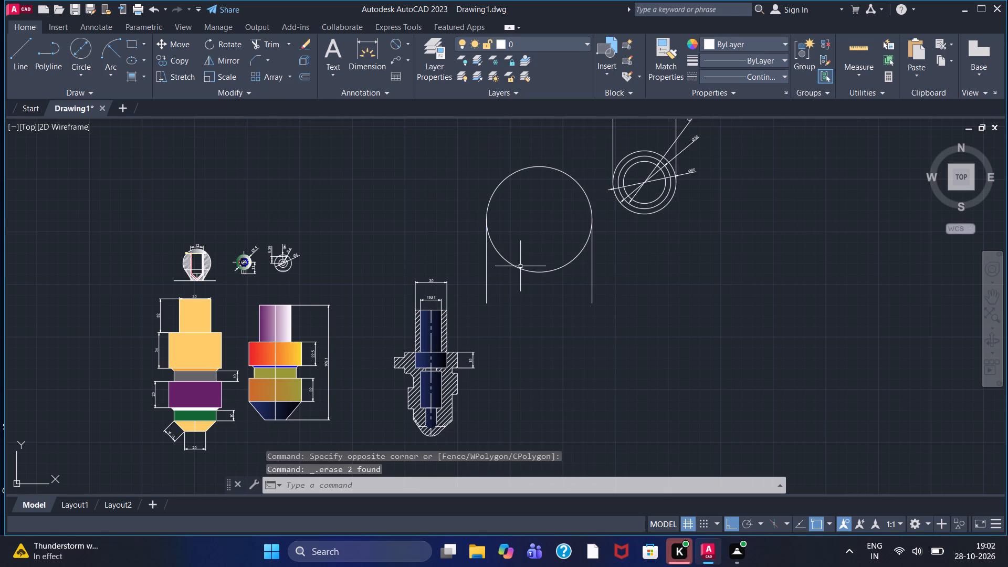
{"action": "left_click", "coordinate": [520, 266]}
{"action": "key", "text": "Delete"}
{"action": "left_click", "coordinate": [484, 259]}
{"action": "left_click", "coordinate": [495, 259]}
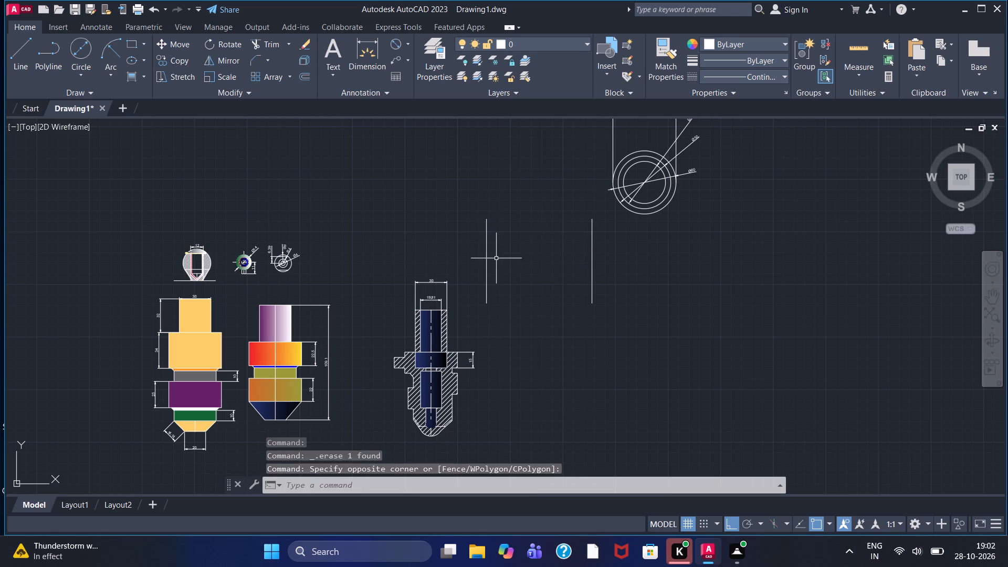
{"action": "left_click", "coordinate": [487, 258]}
{"action": "key", "text": "Delete"}
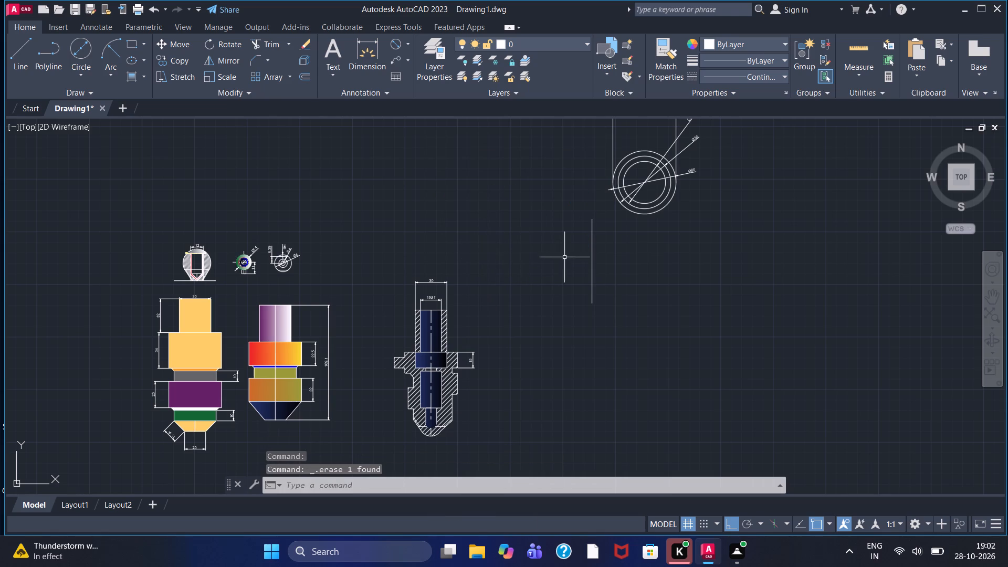
{"action": "left_click", "coordinate": [591, 275]}
{"action": "key", "text": "Delete"}
Erase the smaller linked circle construction together with its connecting lines and diameter dimensions.
{"action": "middle_click_drag", "start_coordinate": [672, 239], "coordinate": [636, 281]}
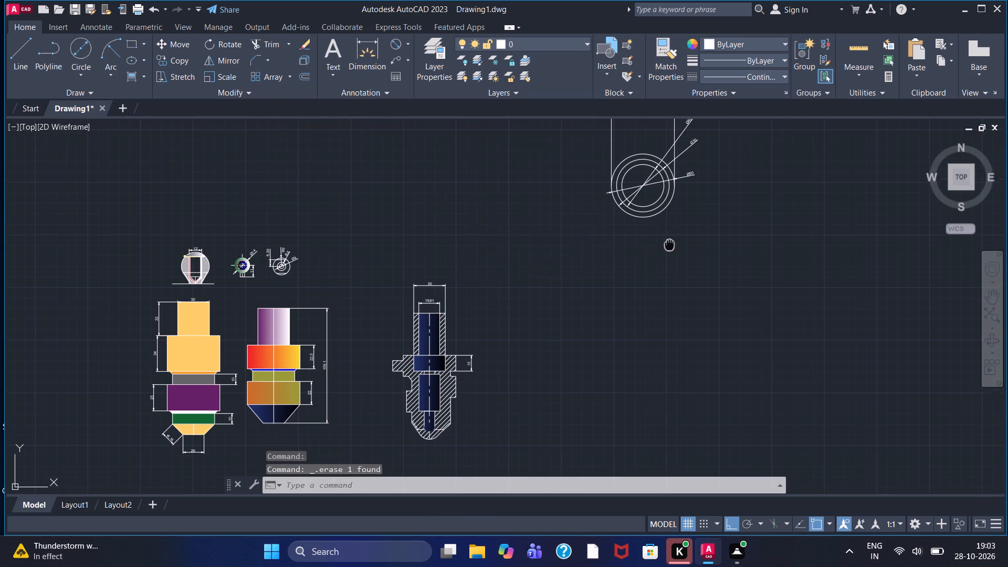
{"action": "middle_click_drag", "start_coordinate": [636, 281], "coordinate": [543, 403]}
{"action": "left_click", "coordinate": [443, 165]}
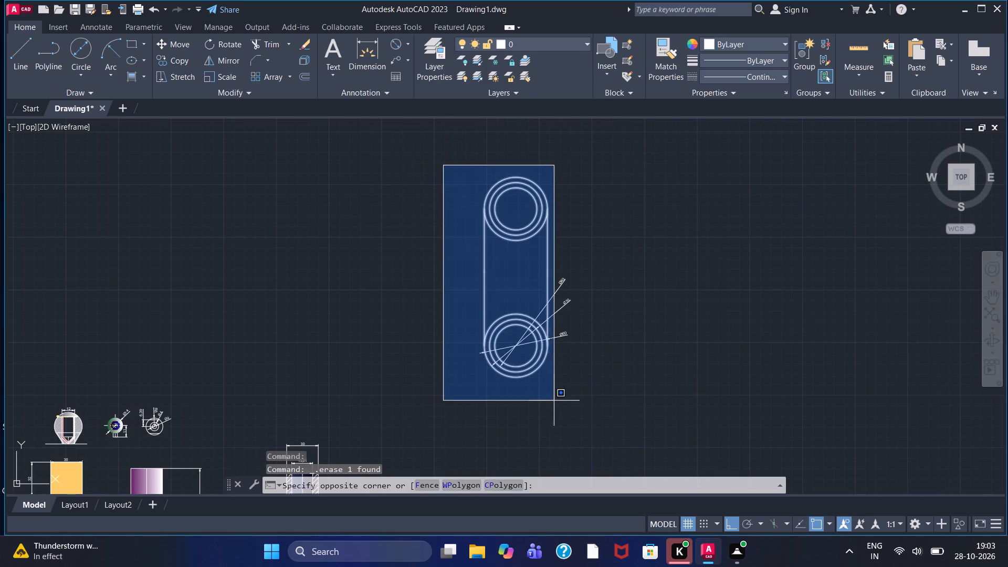
{"action": "left_click", "coordinate": [581, 397]}
{"action": "key", "text": "Delete"}
Check the remaining filled, hatched and dimensioned part views across the whole drawing.
{"action": "scroll", "coordinate": [562, 379], "scroll_direction": "down", "scroll_amount": 2}
{"action": "middle_click_drag", "start_coordinate": [560, 372], "coordinate": [566, 269]}
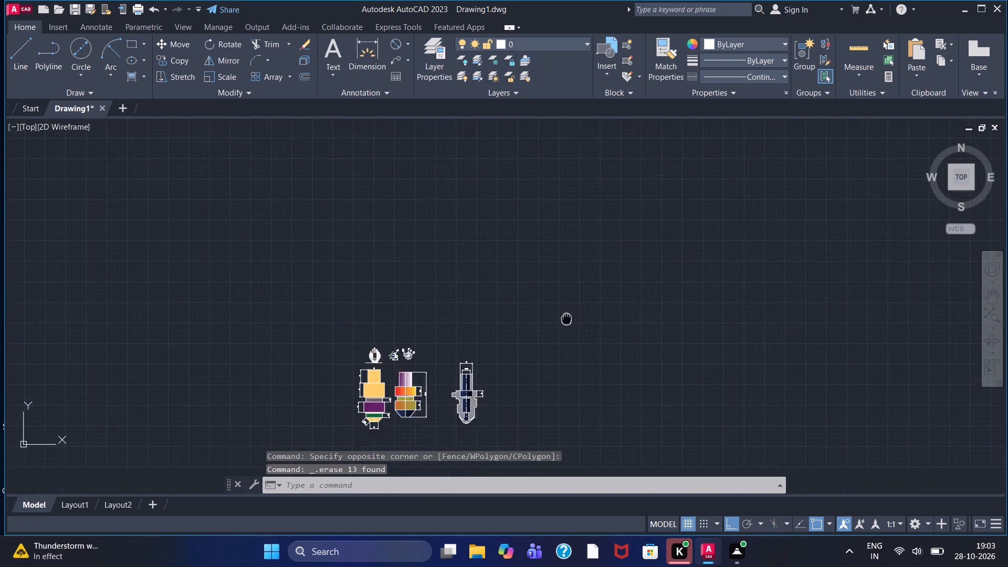
{"action": "middle_click_drag", "start_coordinate": [566, 269], "coordinate": [566, 257]}
{"action": "scroll", "coordinate": [566, 257], "scroll_direction": "down", "scroll_amount": 1}
{"action": "scroll", "coordinate": [469, 327], "scroll_direction": "up", "scroll_amount": 3}
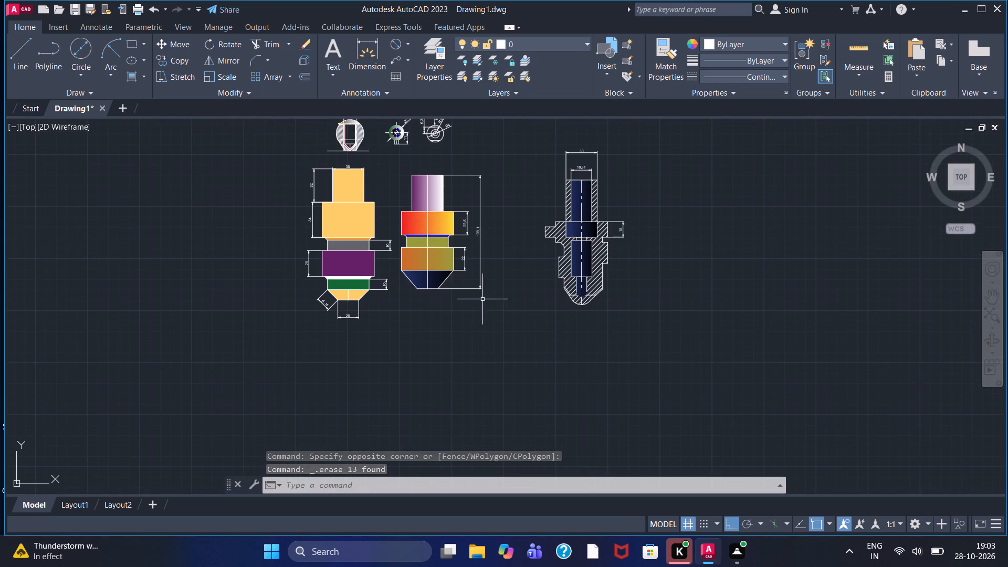
{"action": "middle_click_drag", "start_coordinate": [488, 295], "coordinate": [466, 428]}
{"action": "scroll", "coordinate": [472, 375], "scroll_direction": "up", "scroll_amount": 1}
{"action": "middle_click_drag", "start_coordinate": [474, 371], "coordinate": [512, 355]}
{"action": "scroll", "coordinate": [511, 354], "scroll_direction": "up", "scroll_amount": 1}
{"action": "scroll", "coordinate": [510, 354], "scroll_direction": "down", "scroll_amount": 1}
{"action": "middle_click_drag", "start_coordinate": [510, 354], "coordinate": [527, 341]}
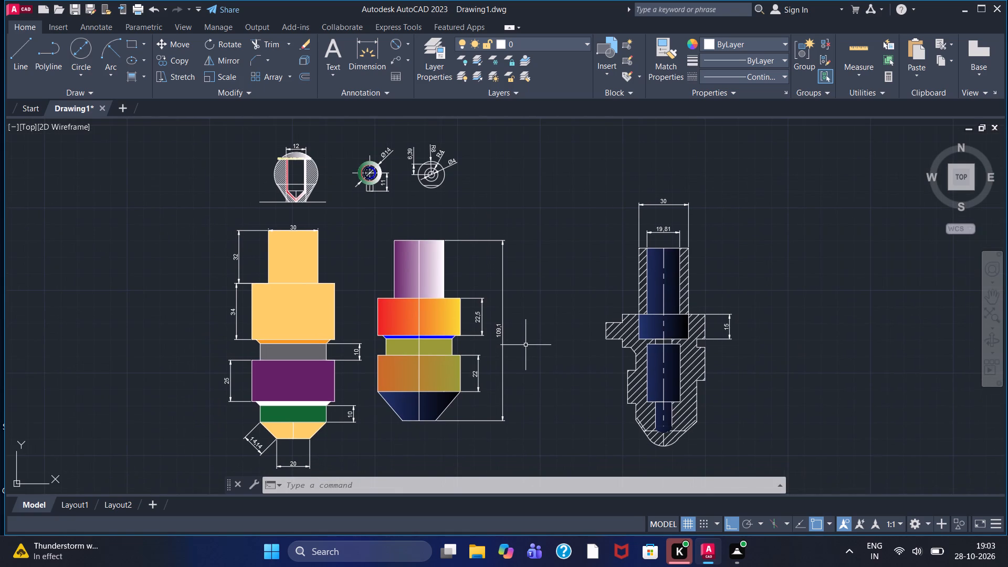
Save the drawing in the Documents folder as Spray Nozzle.dwg.
{"action": "key", "text": "ctrl+s"}
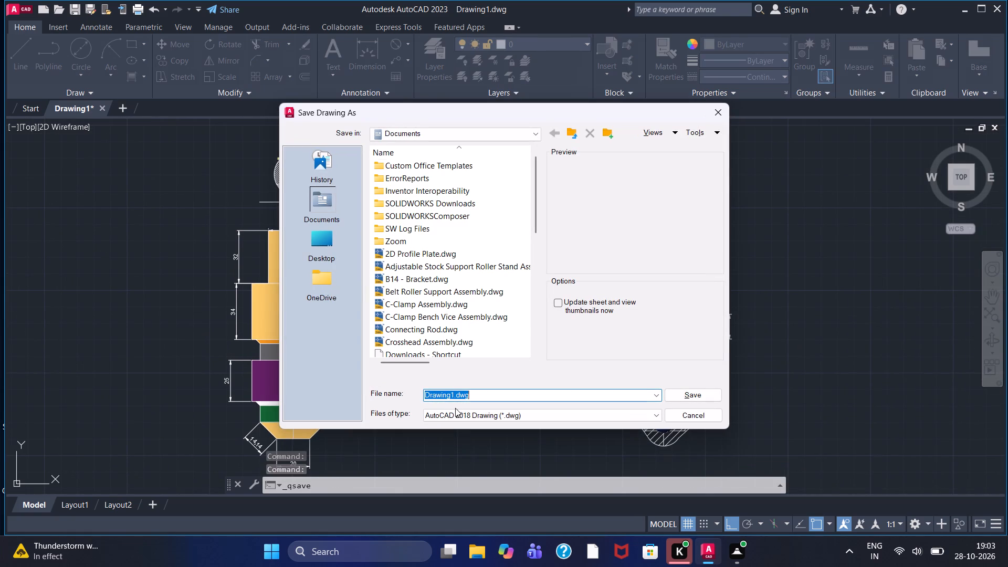
{"action": "left_click_drag", "start_coordinate": [454, 393], "coordinate": [405, 392]}
{"action": "key", "text": "BackSpace"}
{"action": "key", "text": "ctrl+s"}
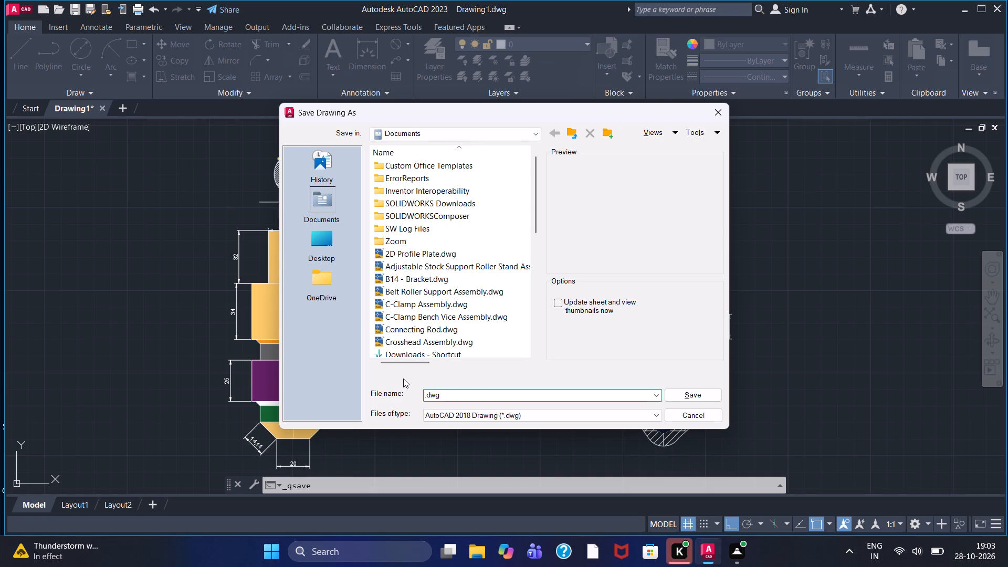
{"action": "key", "text": "ctrl+v"}
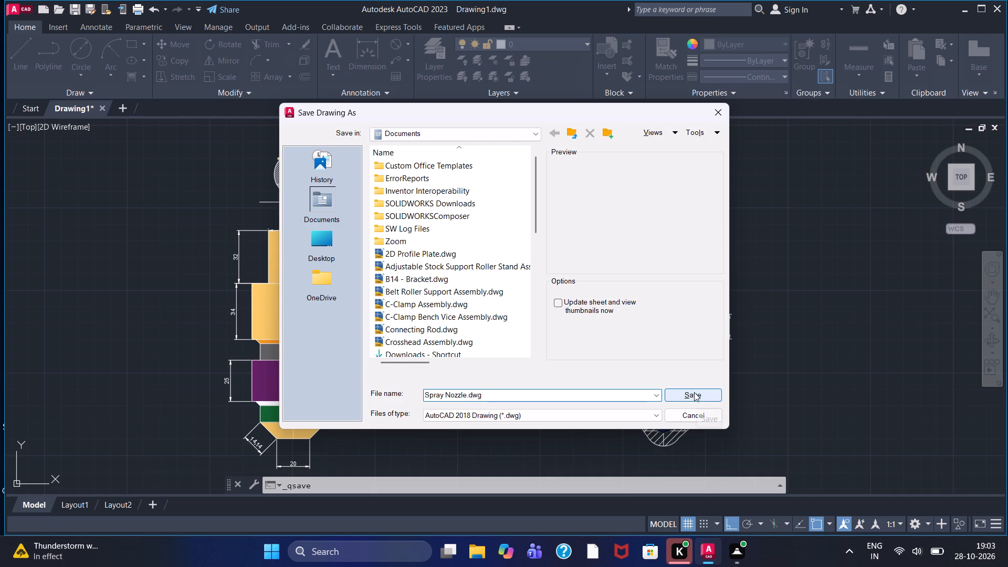
{"action": "left_click", "coordinate": [694, 392]}
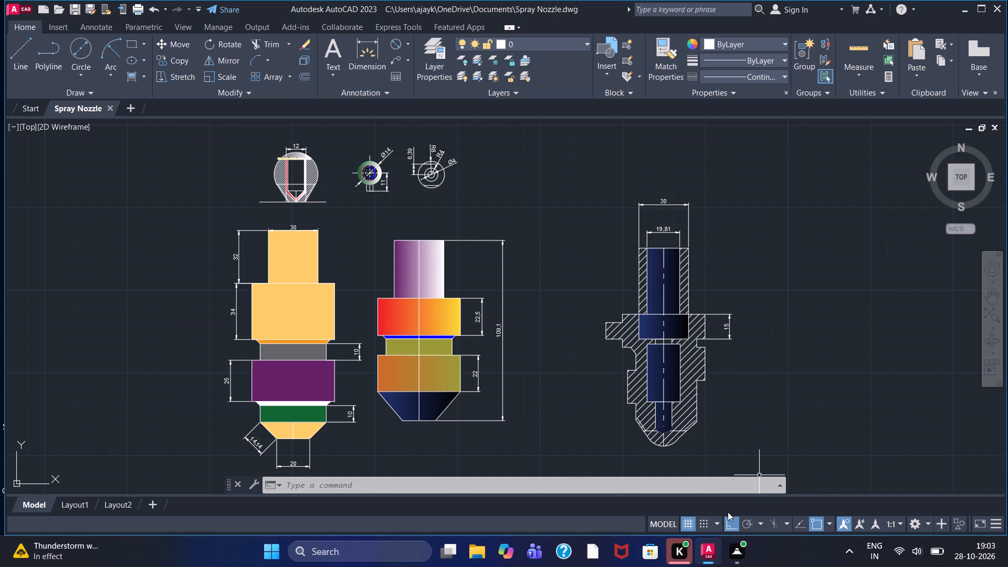
Close AutoCAD.
{"action": "left_click", "coordinate": [999, 10]}
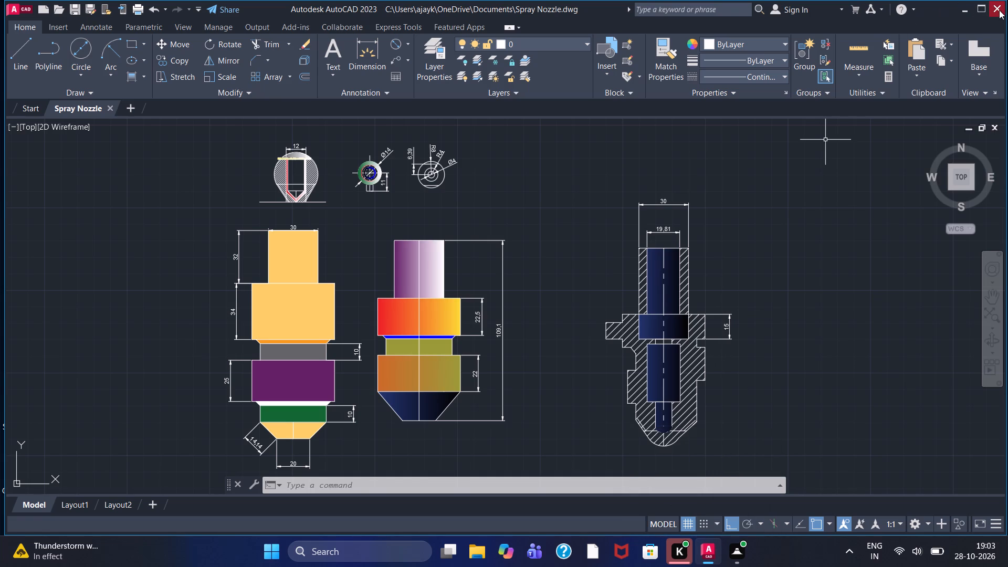